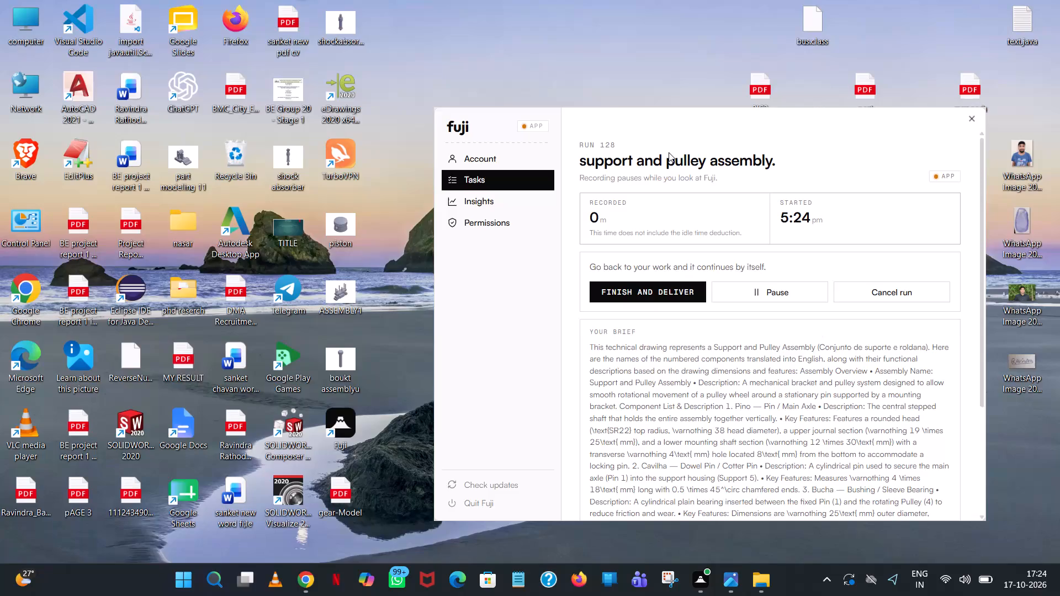
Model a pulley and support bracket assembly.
Launch SOLIDWORKS and create a new part document.
double_click(119, 416)
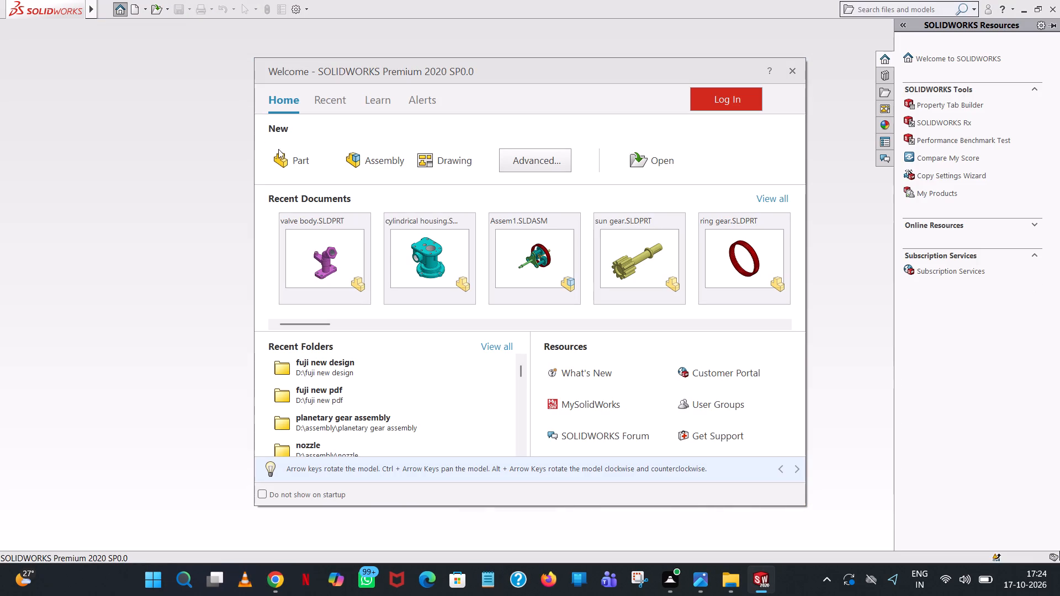
double_click(293, 151)
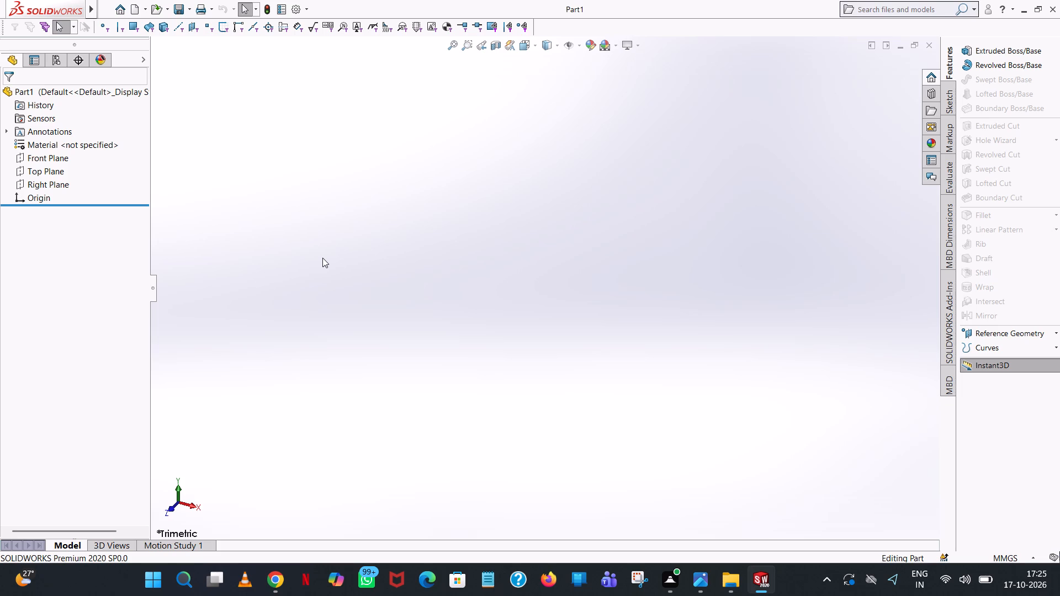
click(629, 123)
Start a sketch on the Top Plane.
click(50, 168)
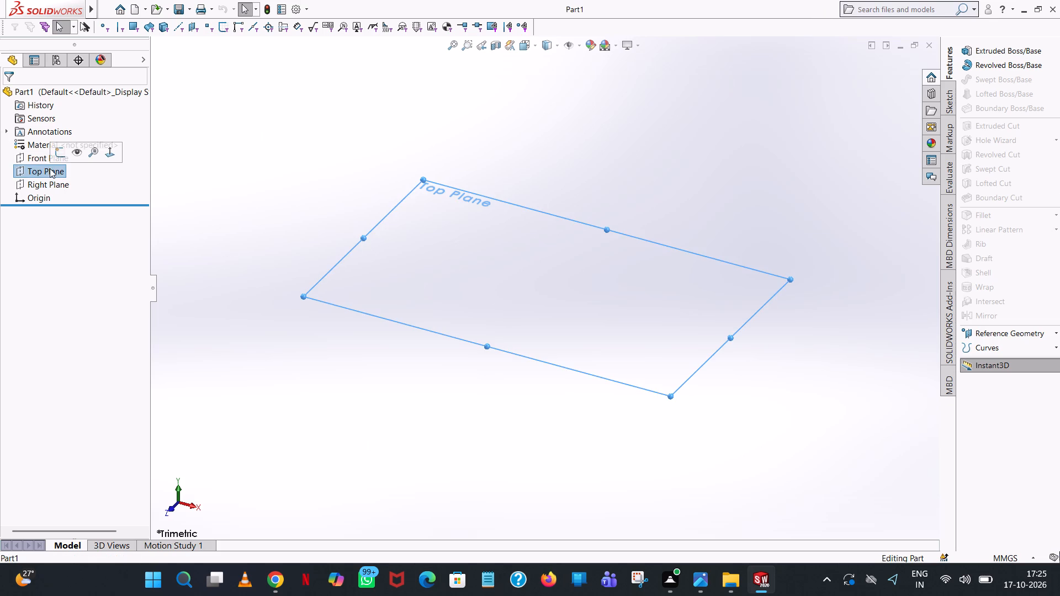
click(60, 155)
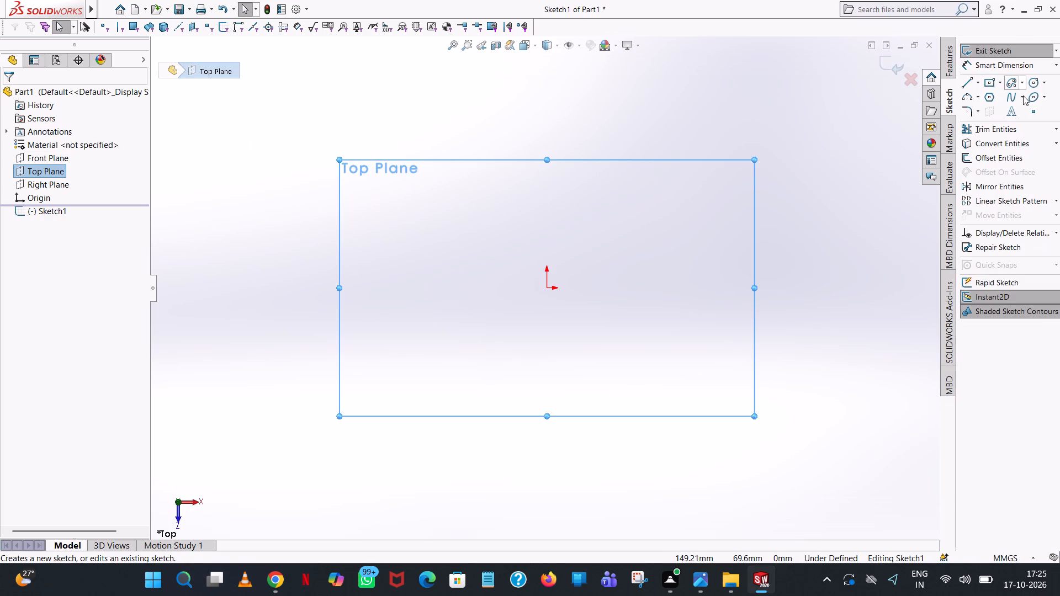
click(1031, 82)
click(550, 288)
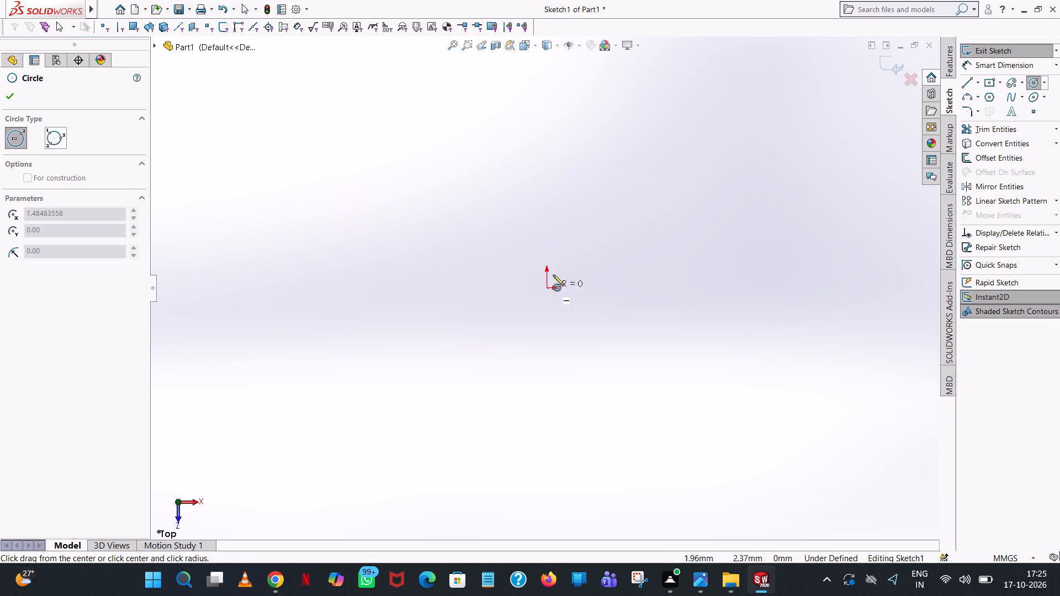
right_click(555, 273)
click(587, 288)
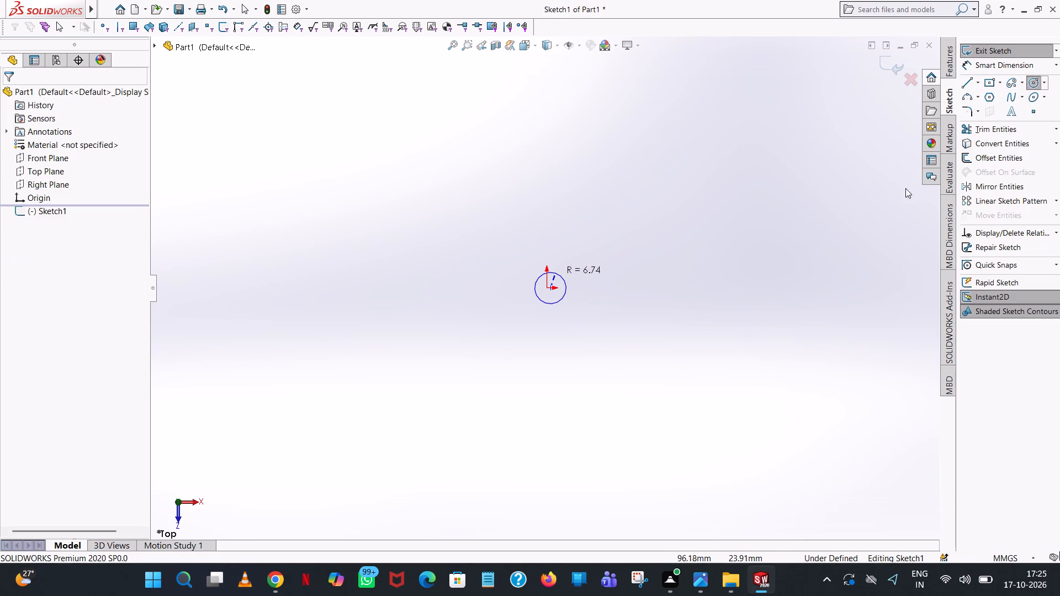
Draw a circle centred on the origin with a radius of 15 mm.
click(1033, 76)
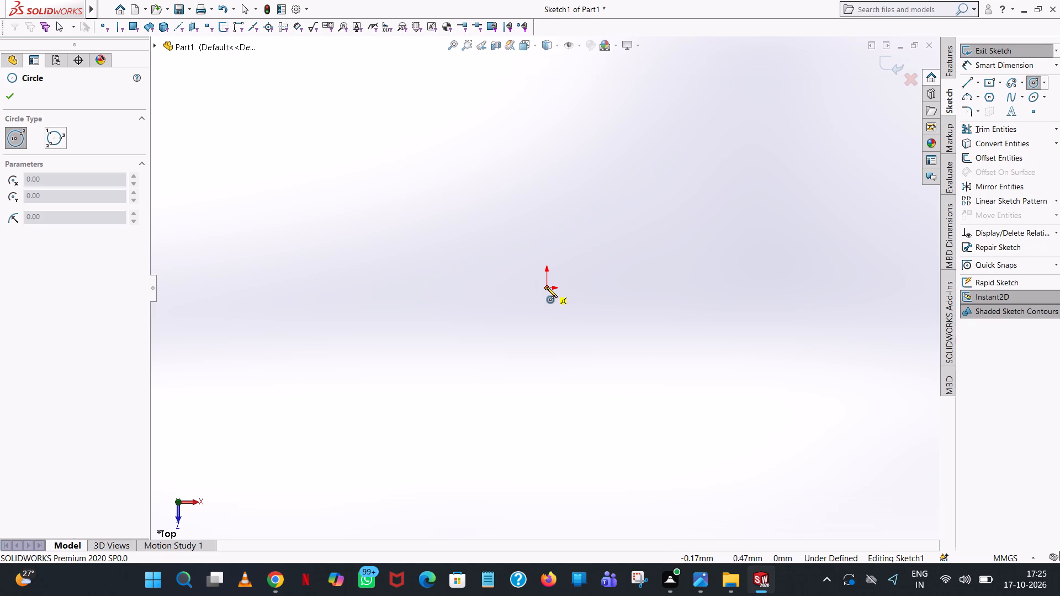
click(547, 287)
click(577, 244)
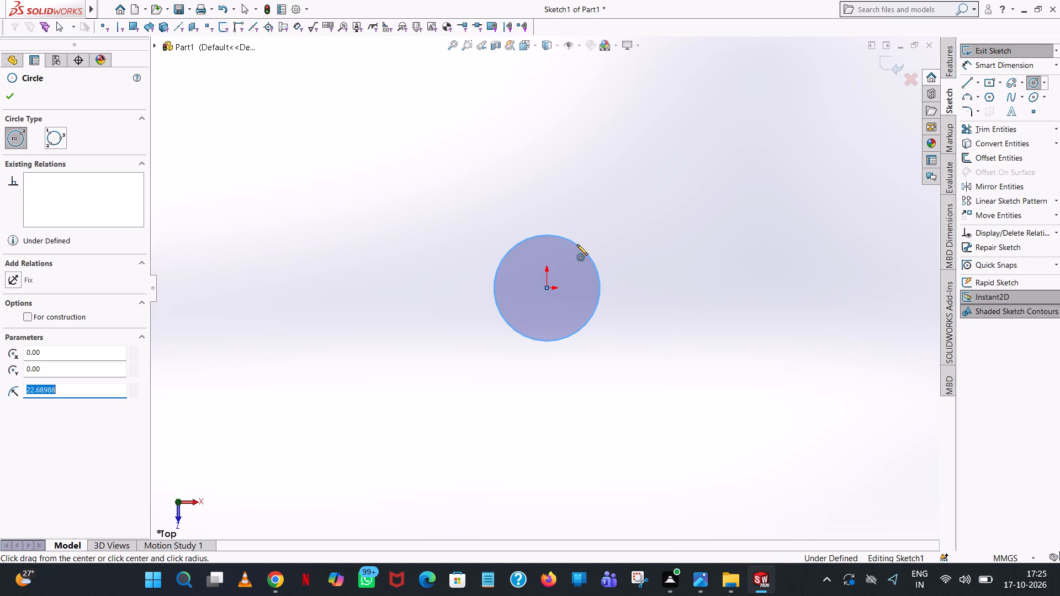
text(15)
key(Return)
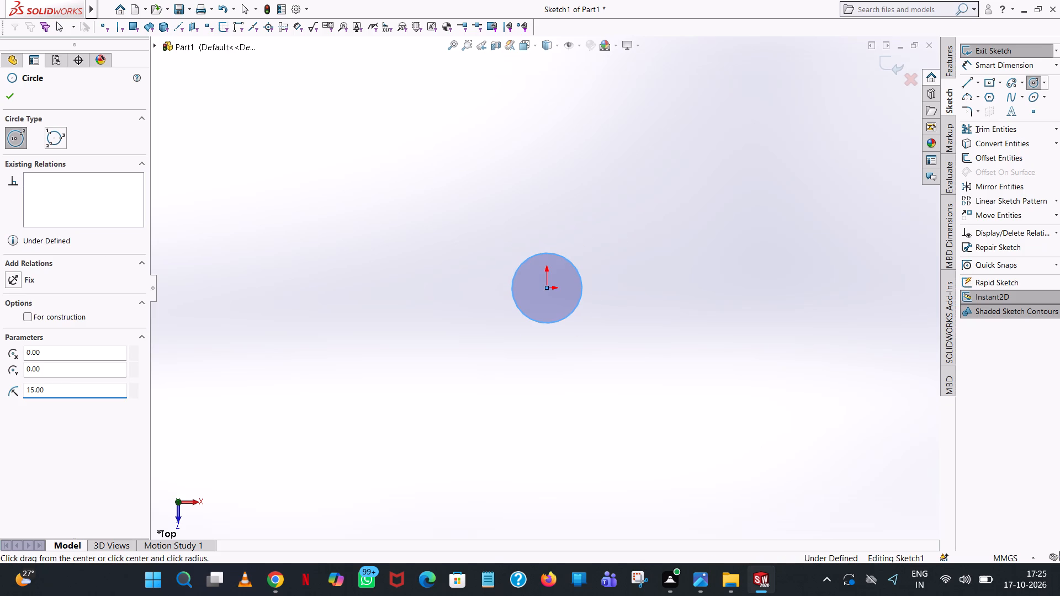
scroll(577, 244, up, 1)
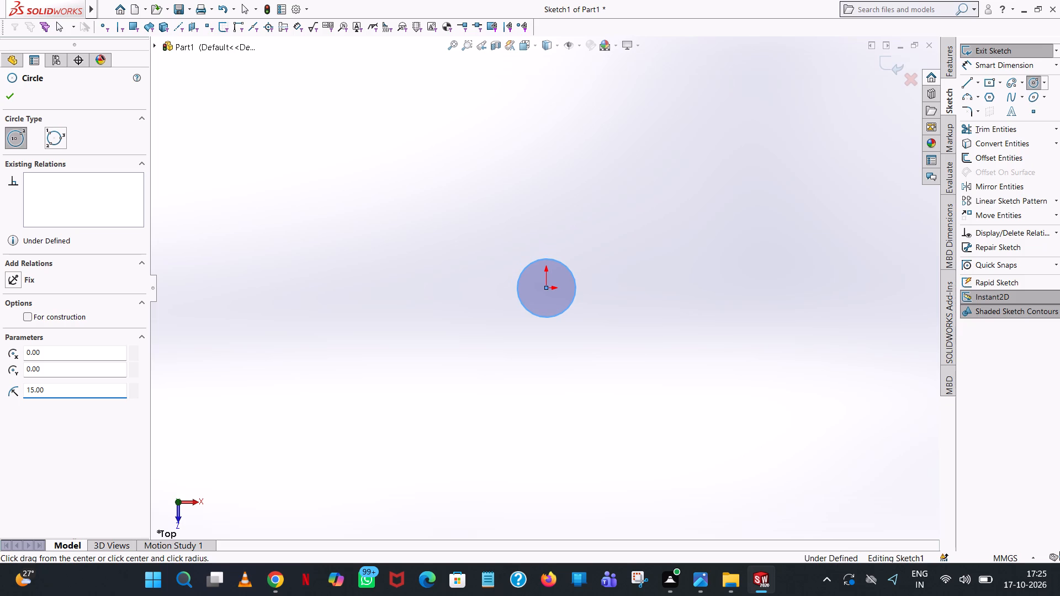
right_click(577, 244)
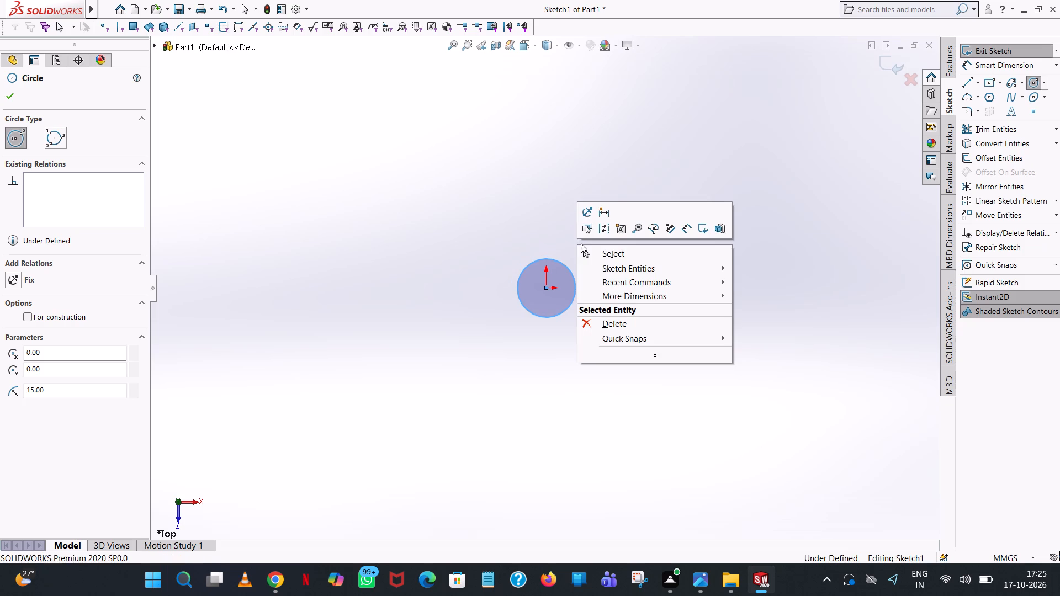
right_click(612, 259)
click(612, 259)
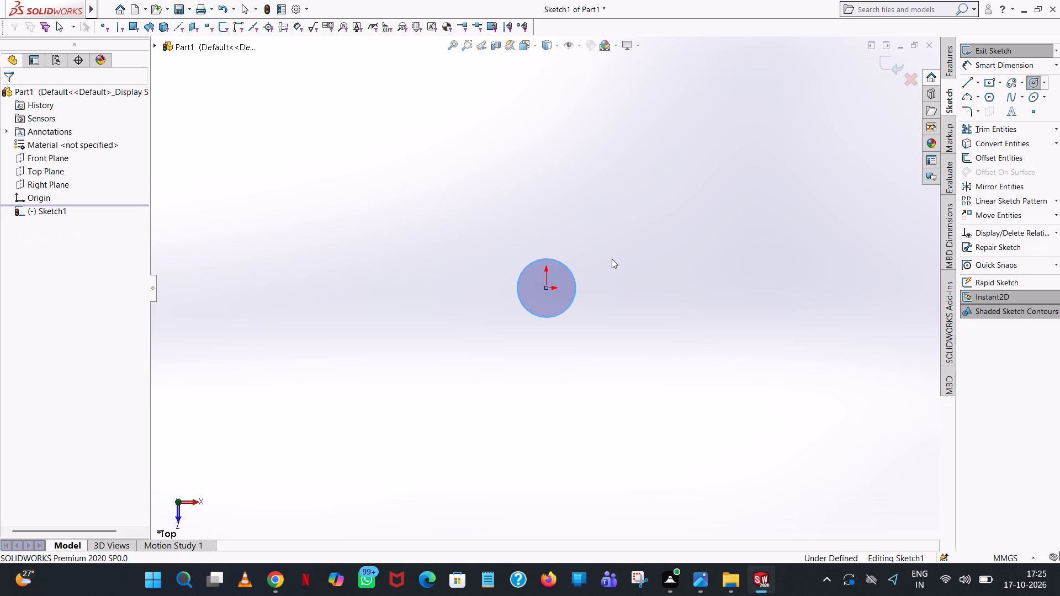
Add a diameter dimension to the circle with Smart Dimension, placing it well outside the circle.
click(1001, 71)
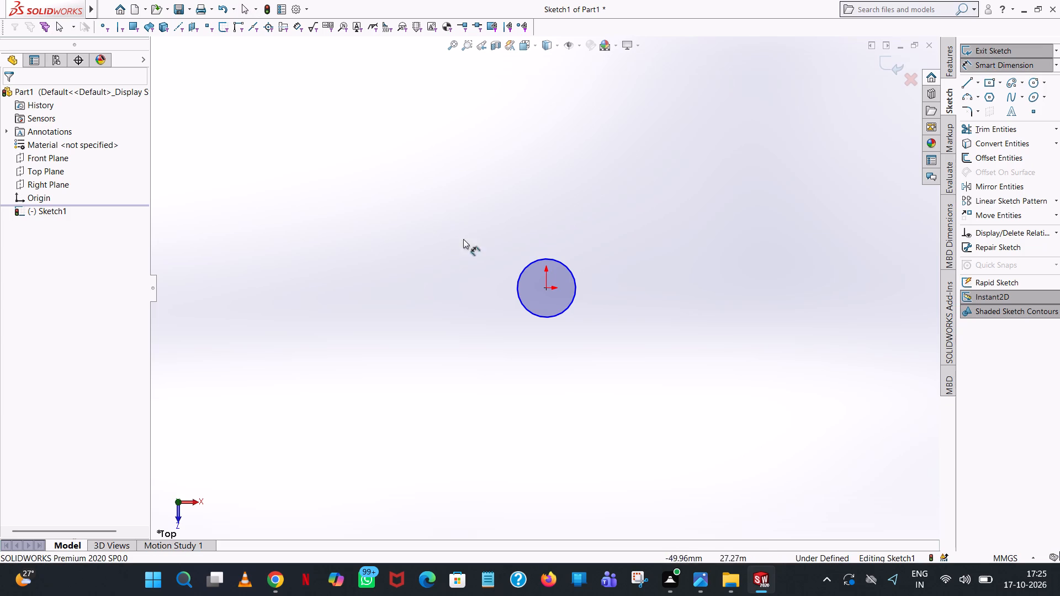
click(528, 264)
click(324, 293)
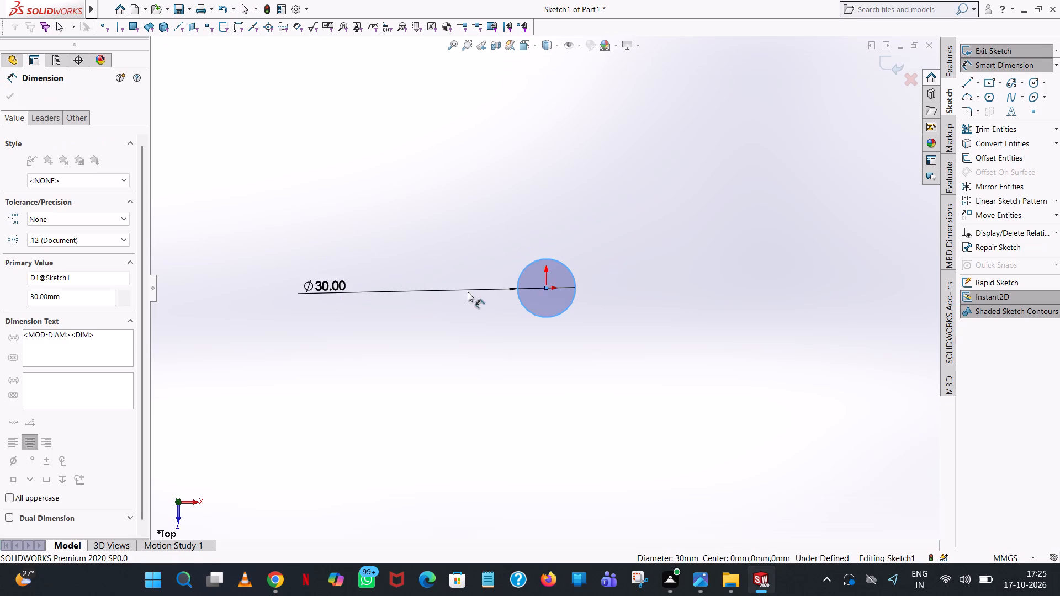
click(277, 281)
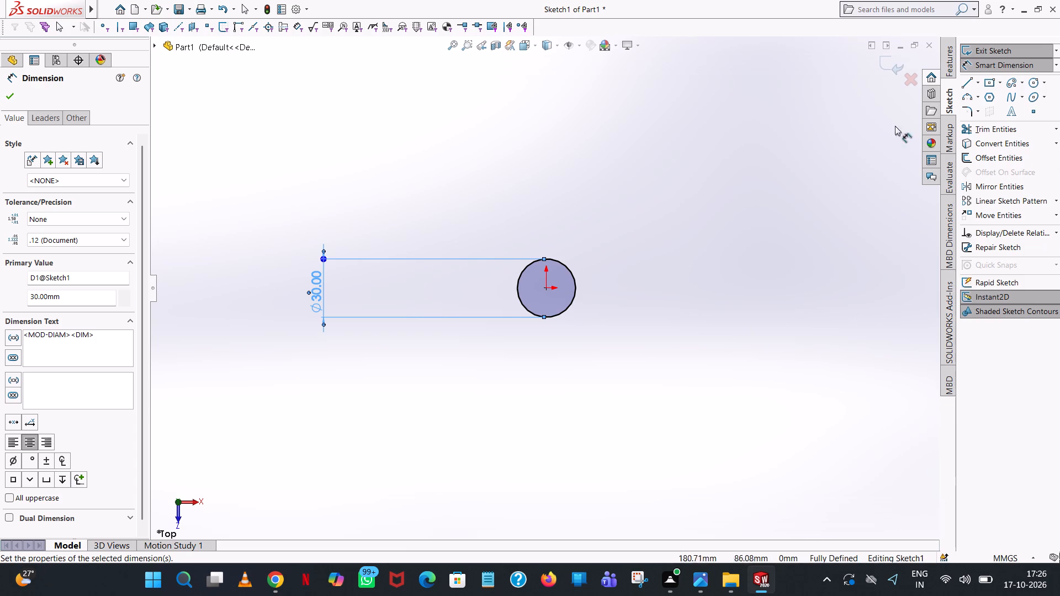
click(9, 97)
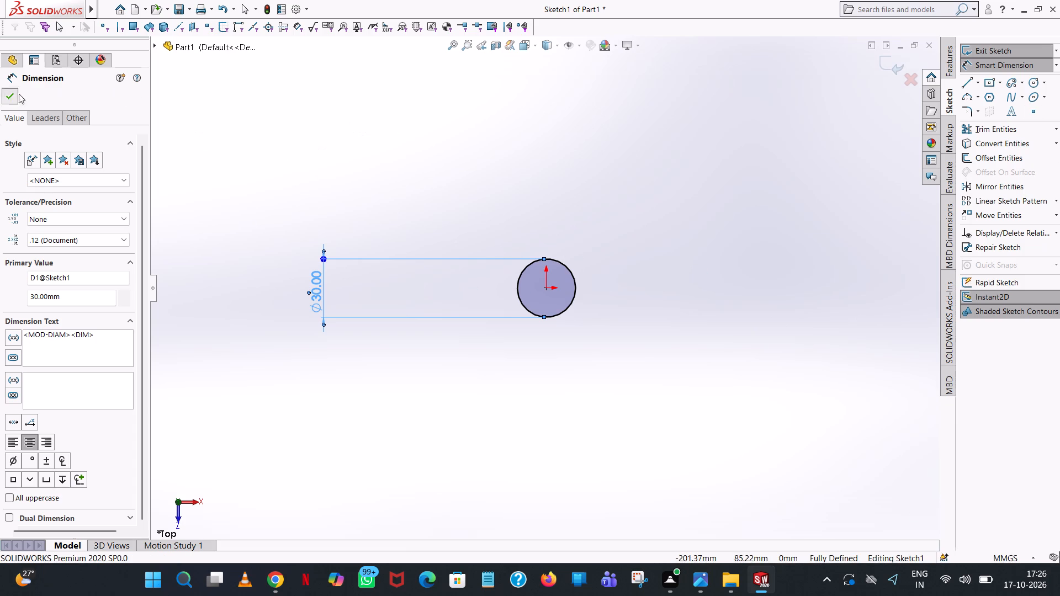
click(751, 230)
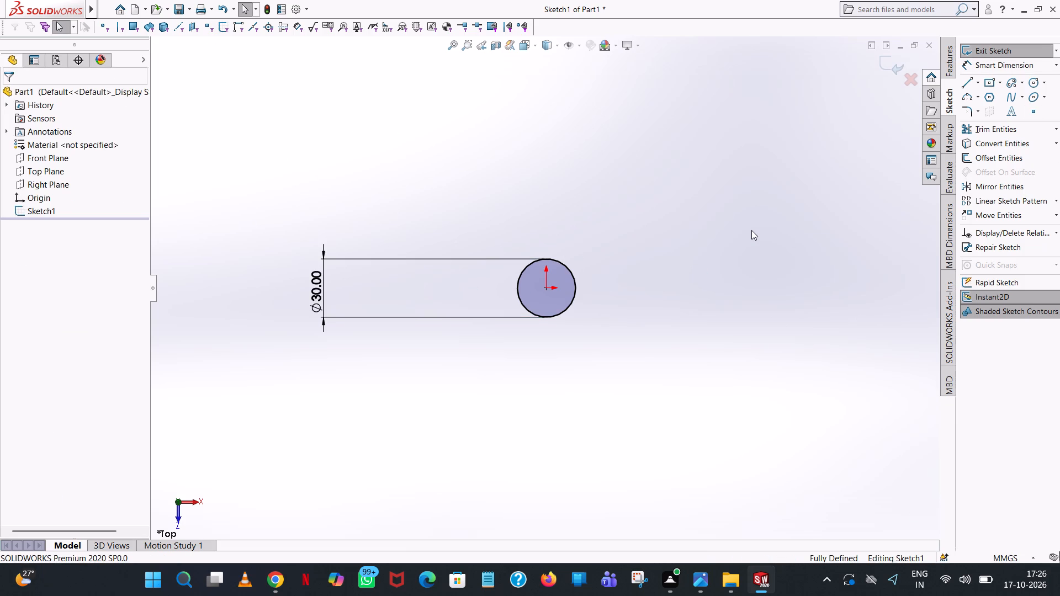
Extrude the circle as a blind boss 30 mm deep to form a solid cylinder.
click(949, 60)
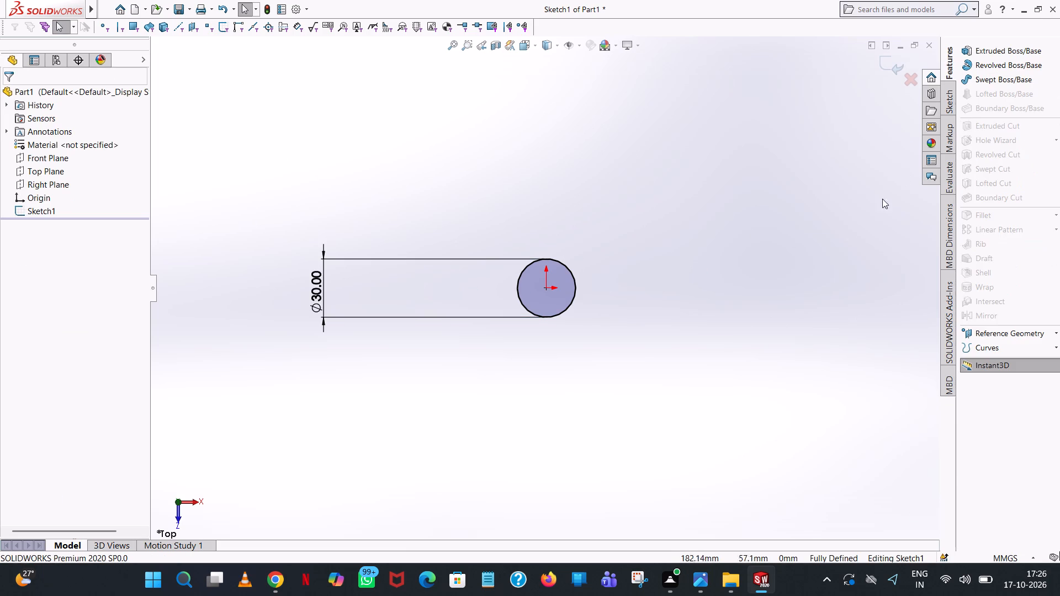
click(991, 49)
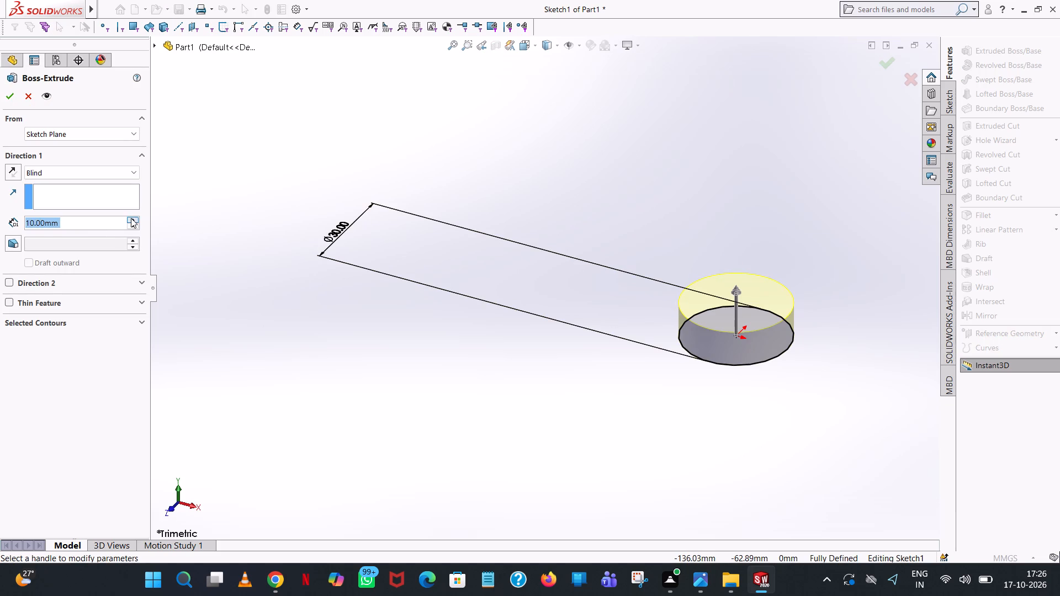
double_click(130, 218)
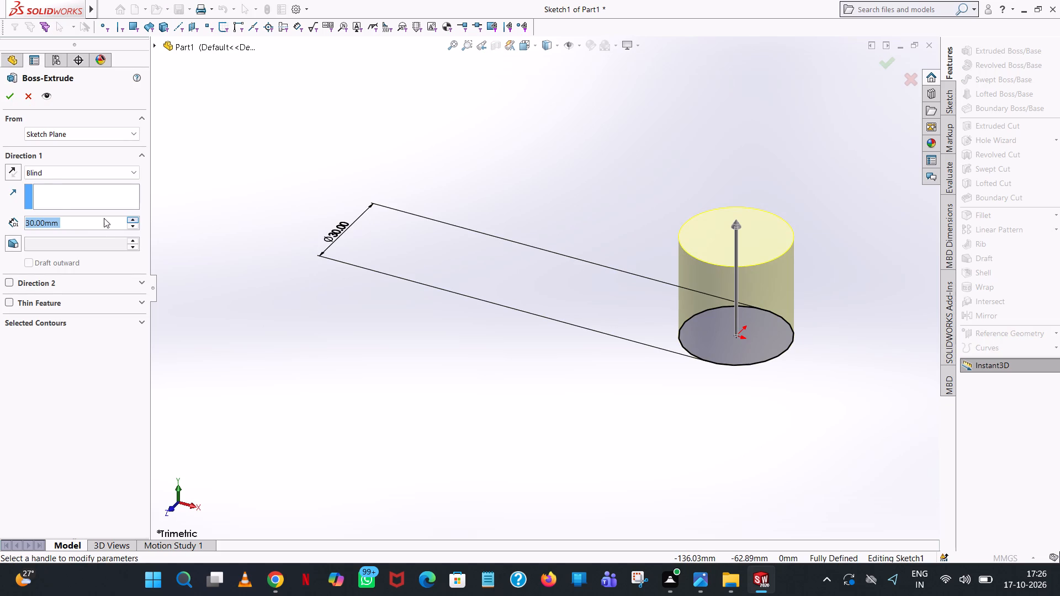
click(11, 93)
click(10, 94)
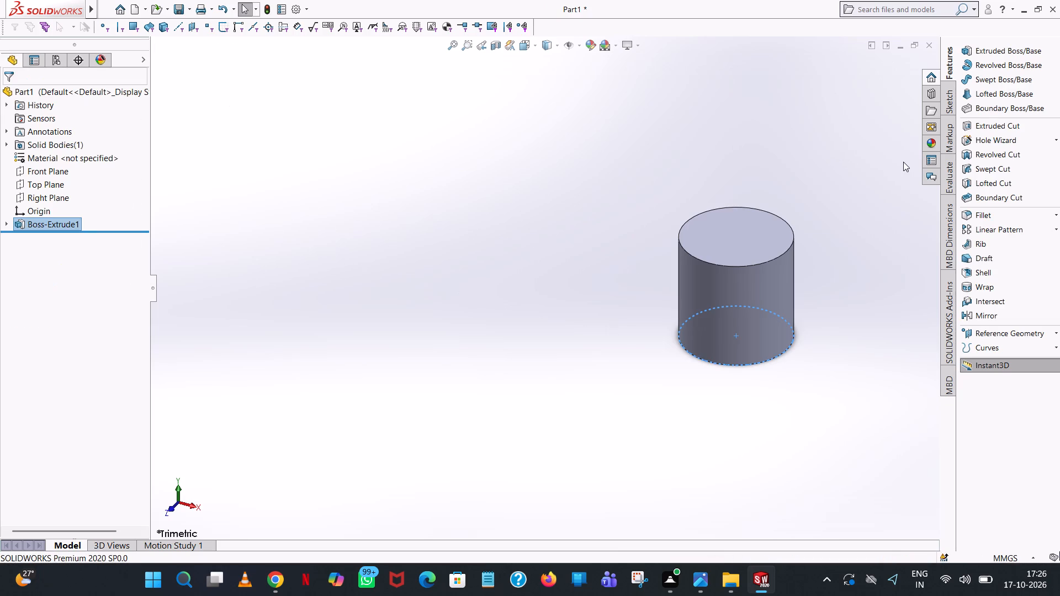
click(838, 168)
Start an extruded cut sketch on the cylinder's top face and draw a 6 mm radius circle centred on the origin.
click(978, 123)
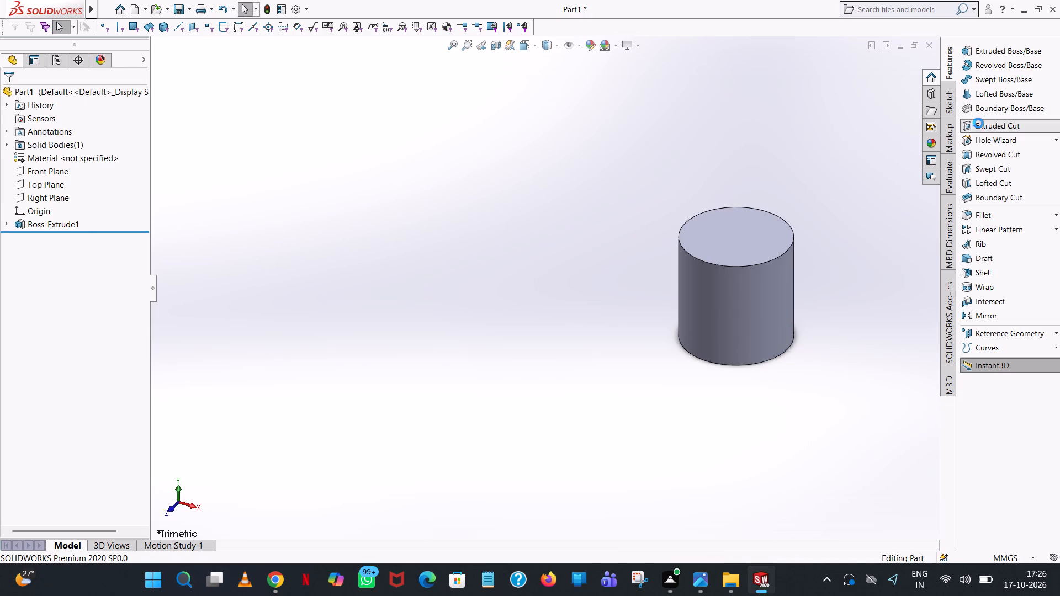
click(730, 214)
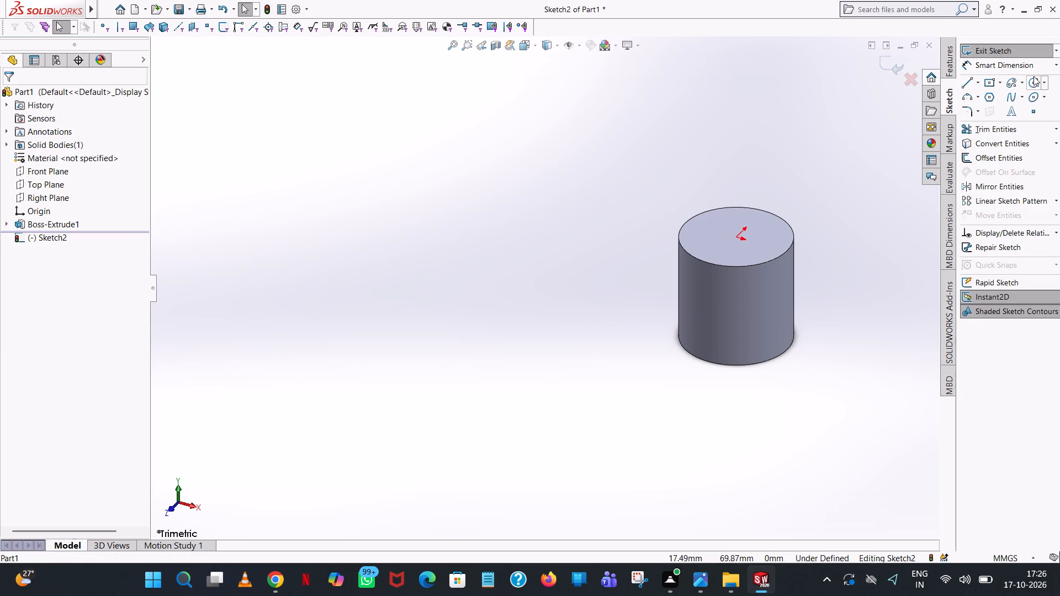
click(1035, 77)
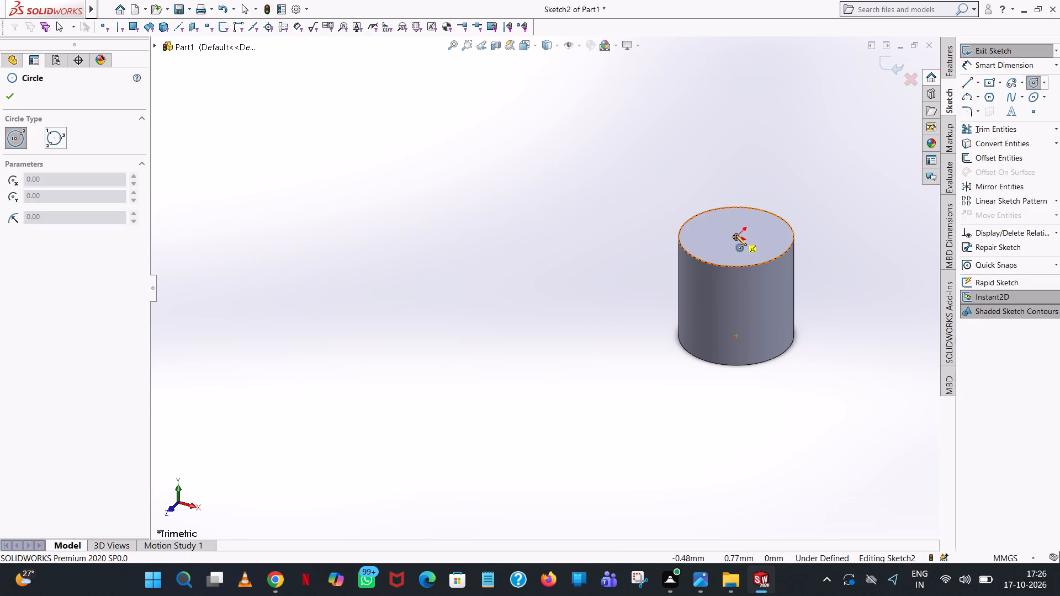
click(736, 235)
click(773, 233)
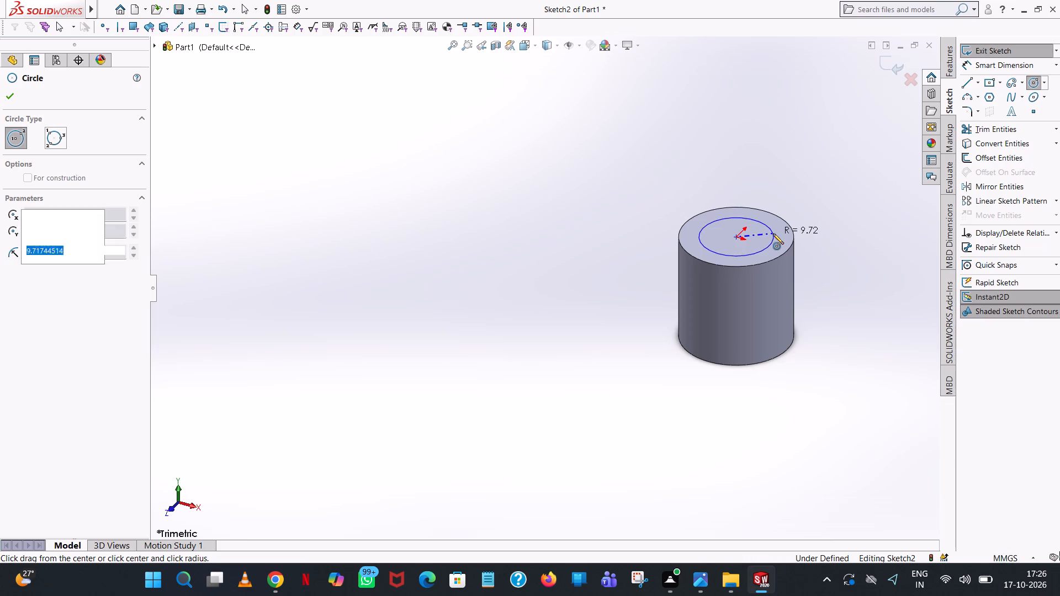
key(6)
key(Return)
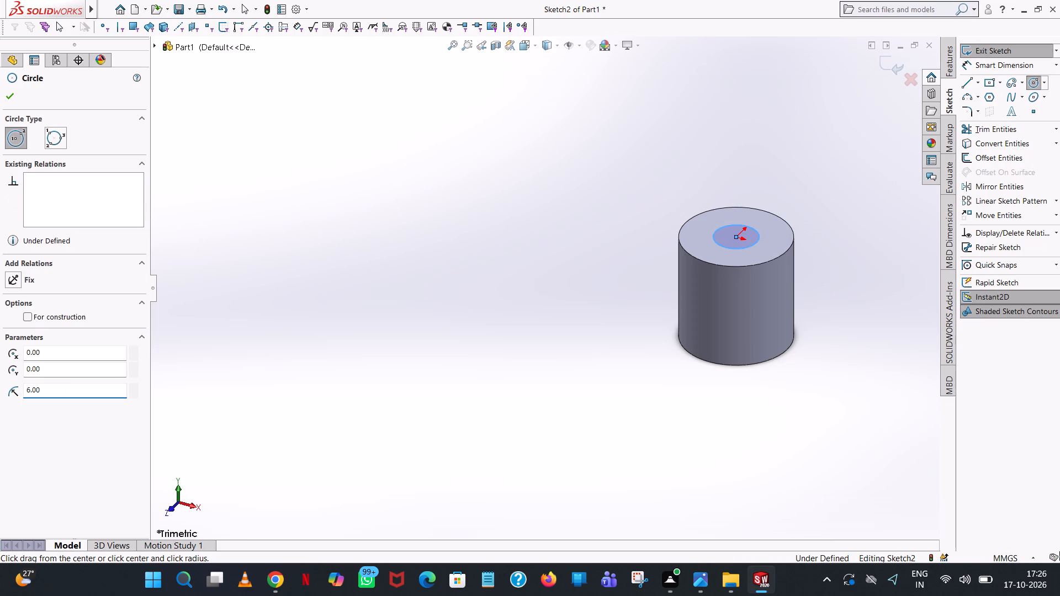
click(14, 92)
click(784, 183)
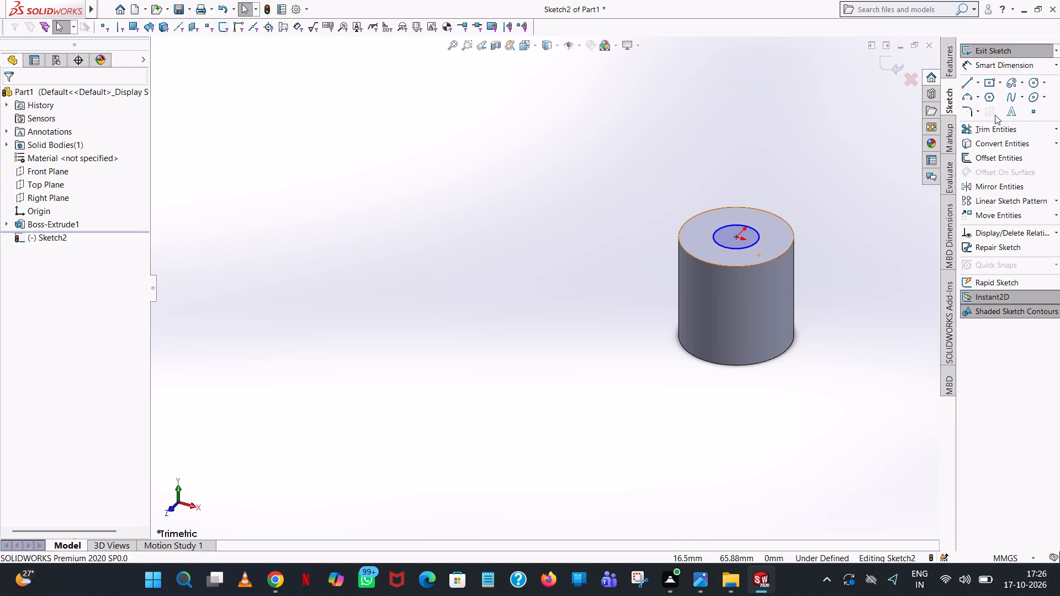
Add a diameter dimension to the inner circle on the cylinder's top face.
click(1040, 68)
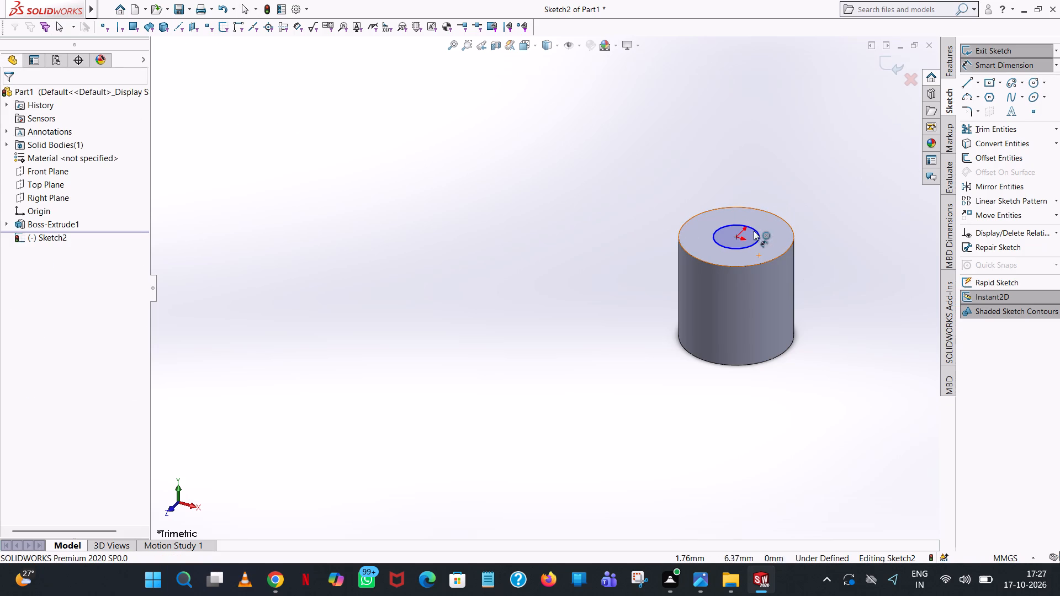
click(755, 243)
click(873, 164)
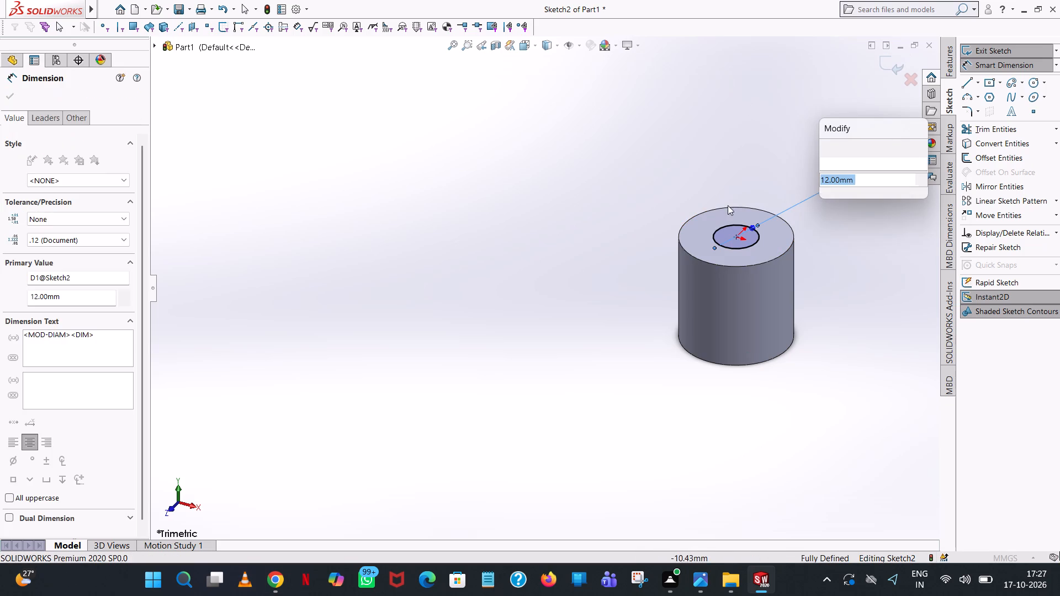
click(823, 151)
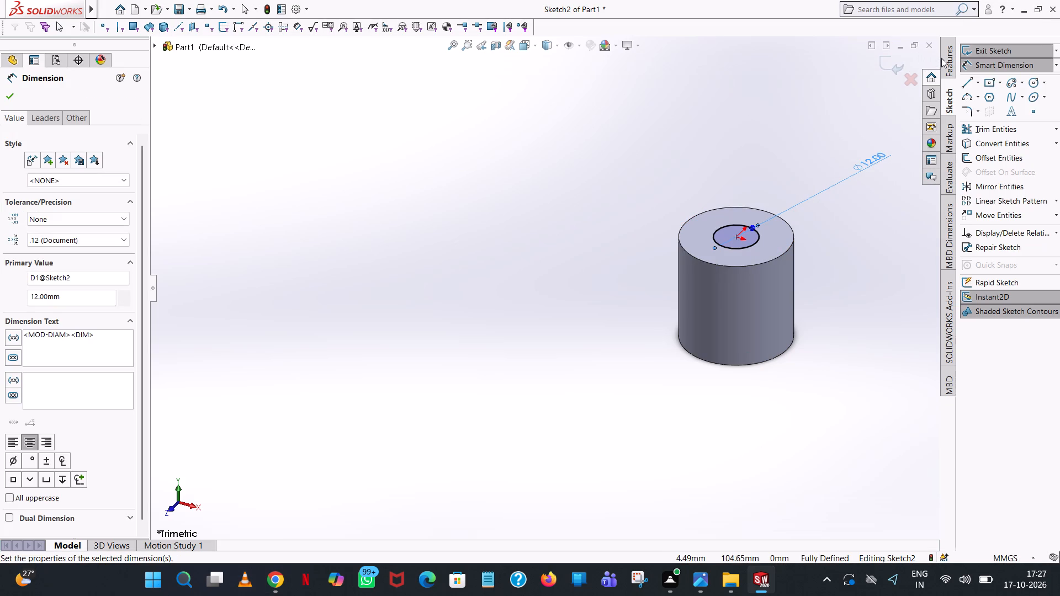
Cut the inner circle down through the cylinder with a blind Extruded Cut 60 mm deep.
click(941, 58)
click(1013, 130)
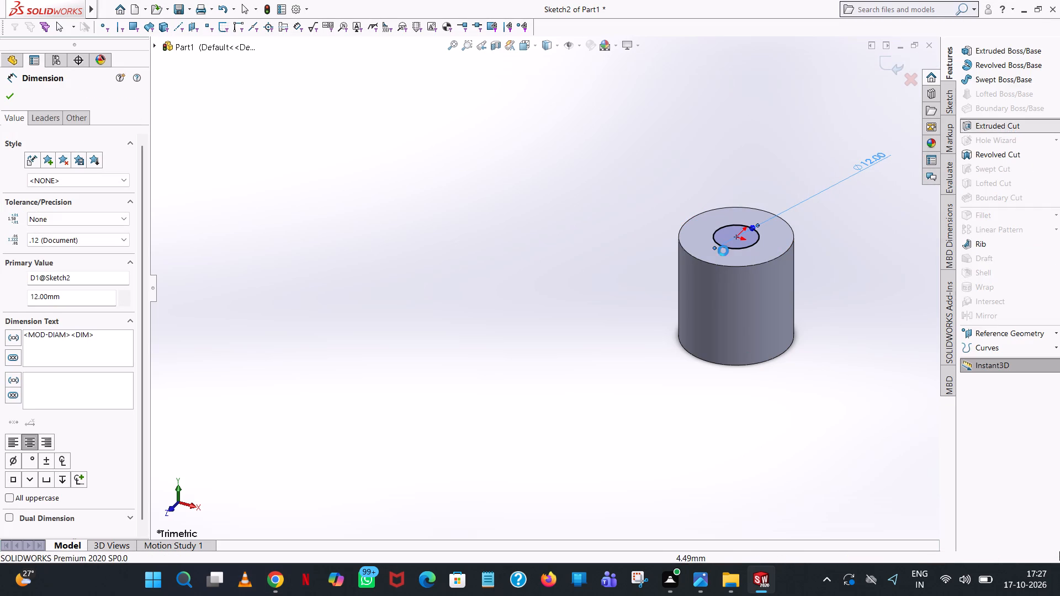
drag(738, 352, 757, 434)
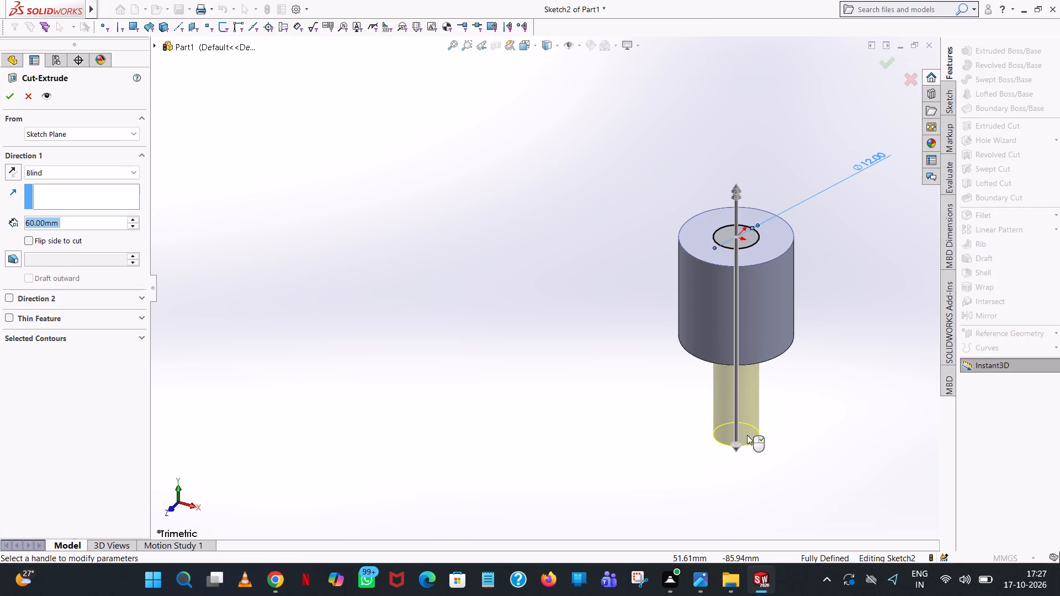
click(3, 95)
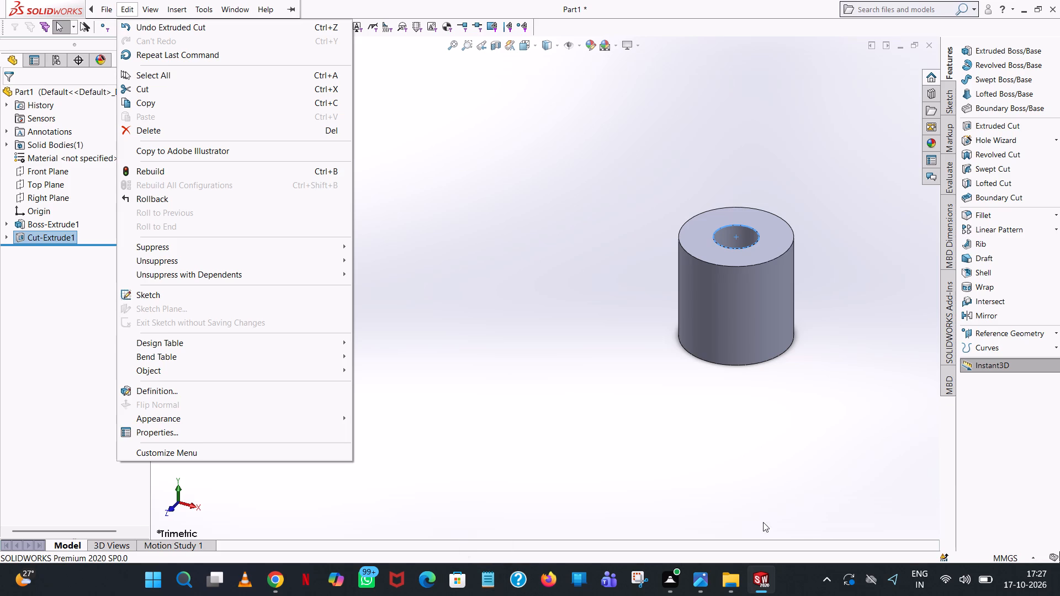
click(579, 172)
scroll(758, 274, up, 5)
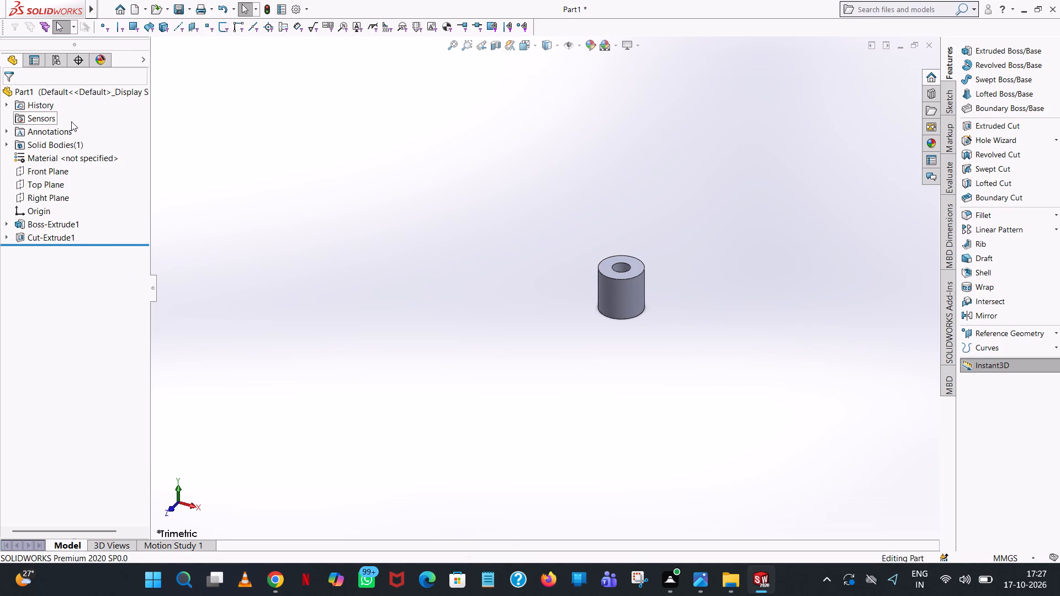
Create a reference plane offset 15 mm above the Top Plane, at the cylinder's mid-height.
click(49, 184)
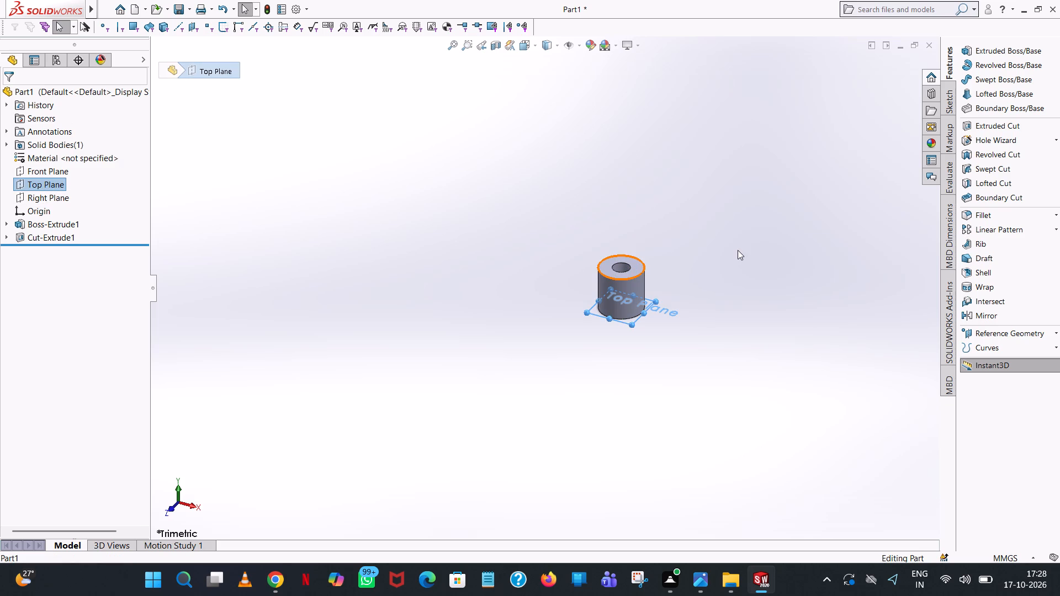
click(1023, 332)
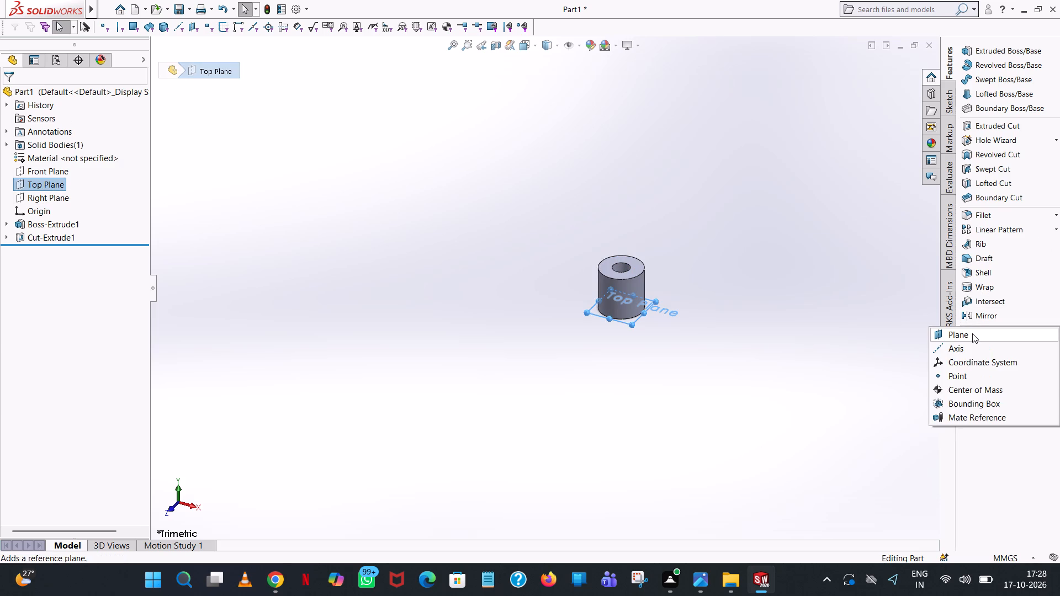
click(972, 334)
middle_drag(745, 328, 781, 195)
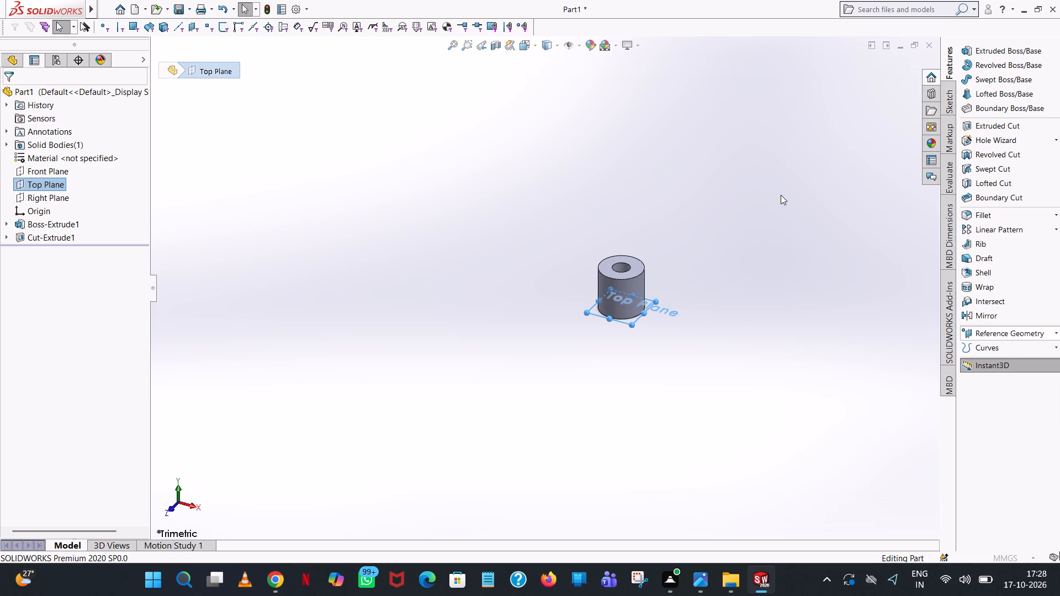
middle_drag(781, 195, 781, 192)
scroll(642, 310, down, 3)
middle_drag(643, 313, 646, 383)
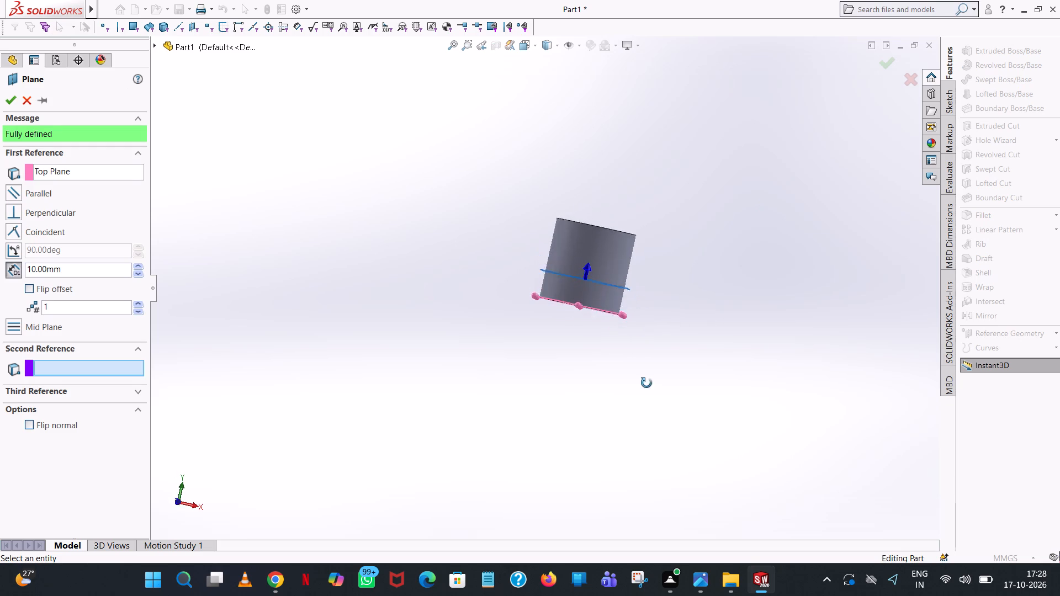
middle_drag(646, 383, 648, 400)
scroll(650, 400, up, 1)
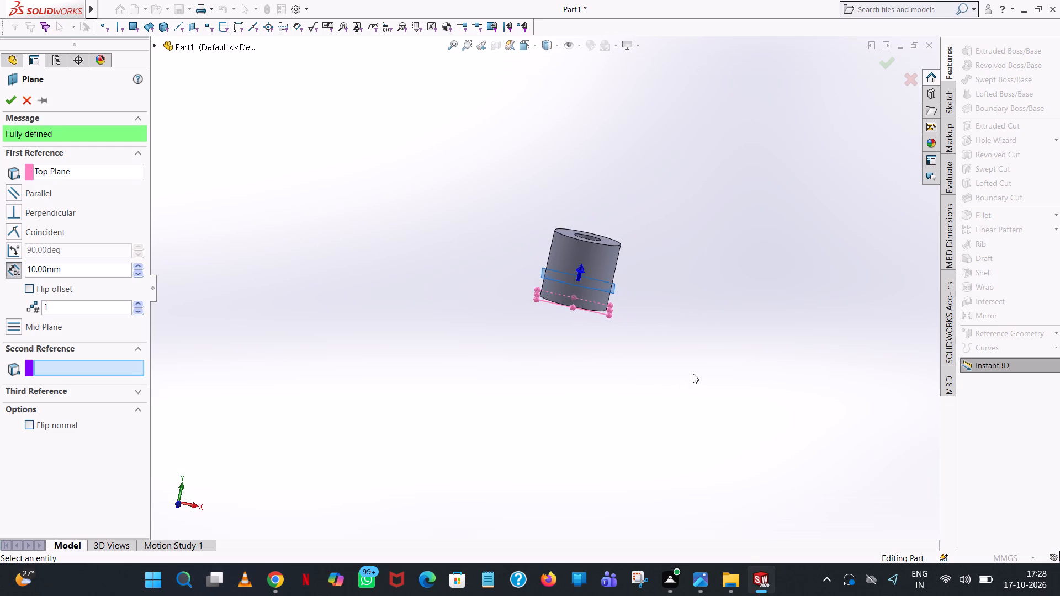
double_click(104, 267)
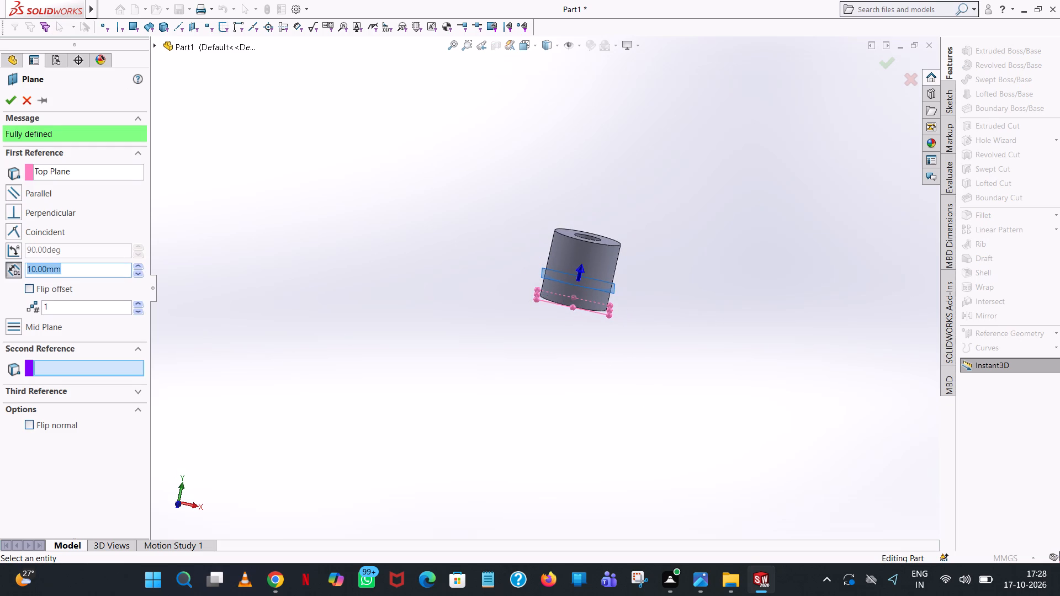
key(5)
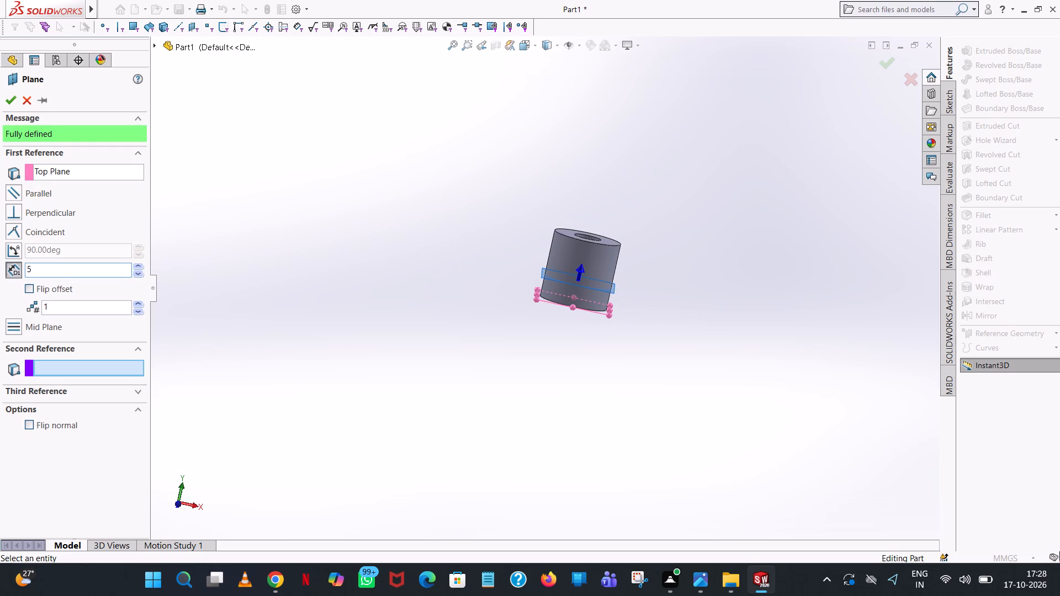
key(BackSpace)
text(15)
key(Return)
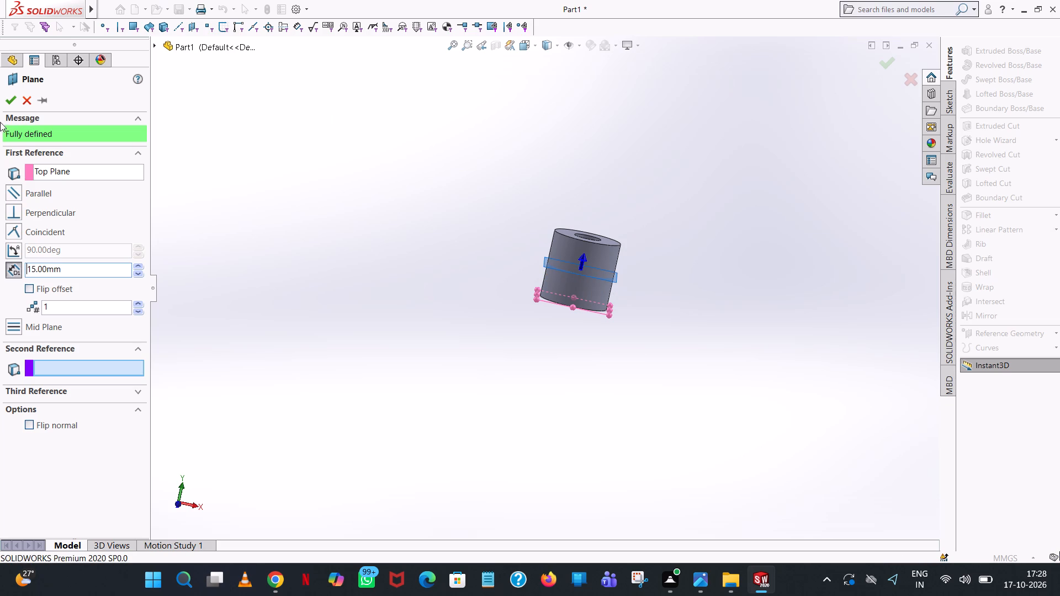
click(10, 102)
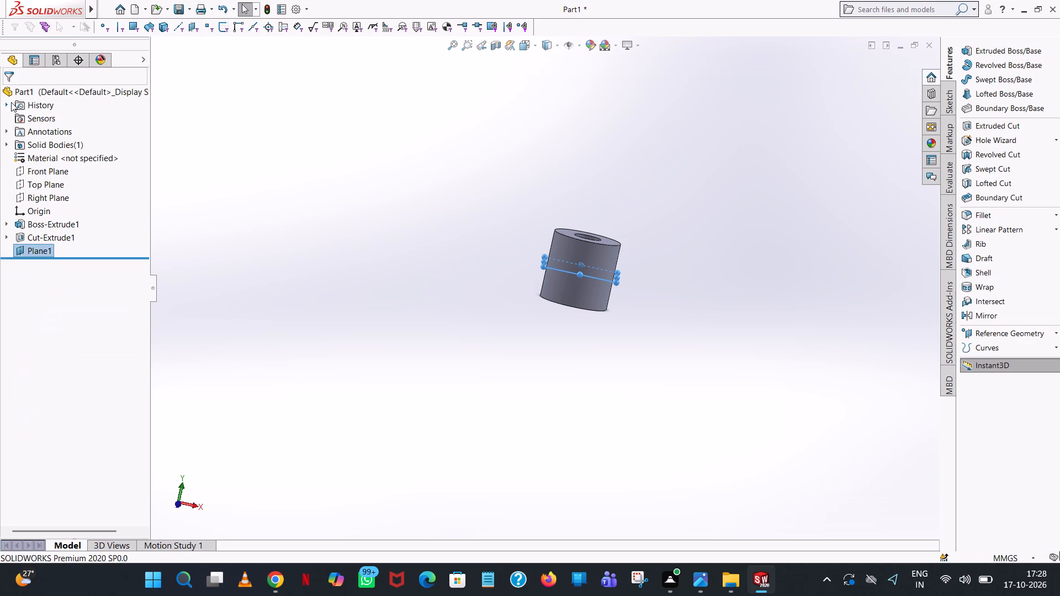
Start a sketch on the new mid-height plane, viewed face-on, and draw an 85 mm horizontal line from the origin along +X.
key(ctrl+7)
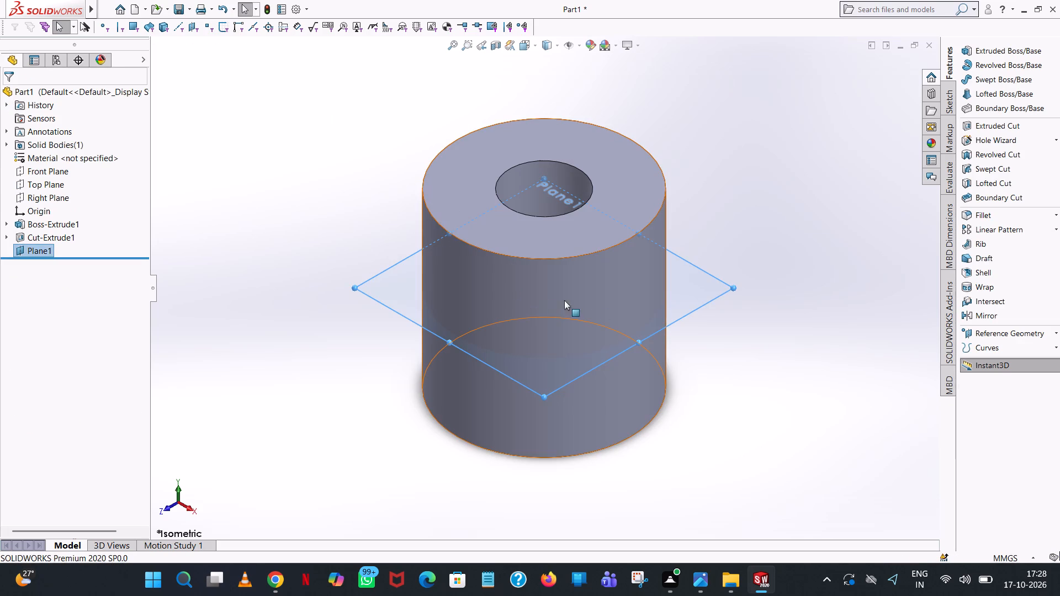
scroll(644, 297, up, 4)
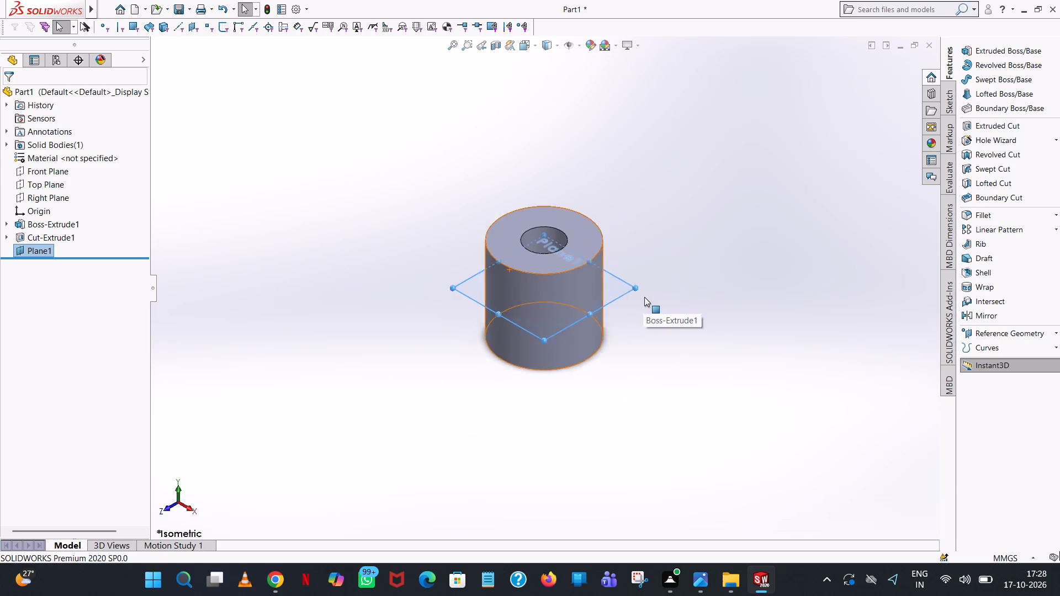
scroll(644, 297, up, 2)
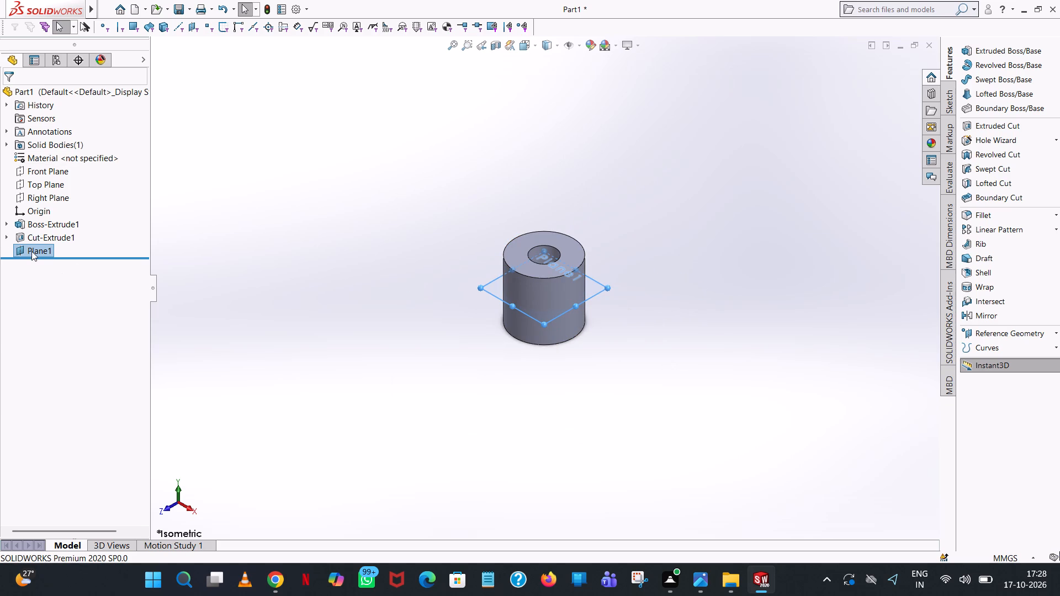
click(31, 251)
click(130, 228)
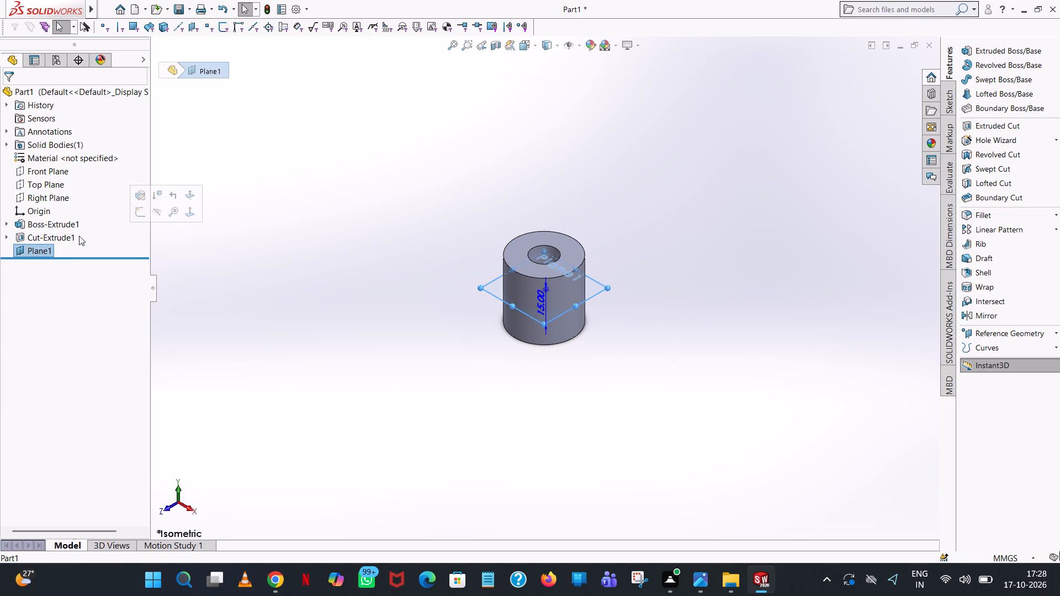
click(38, 250)
click(45, 231)
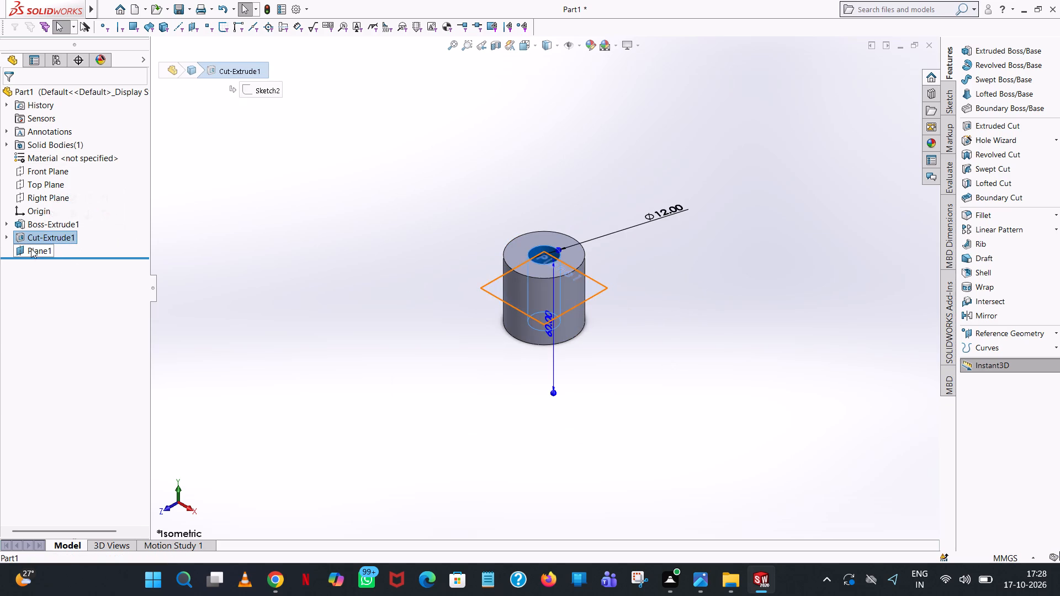
click(31, 248)
click(43, 235)
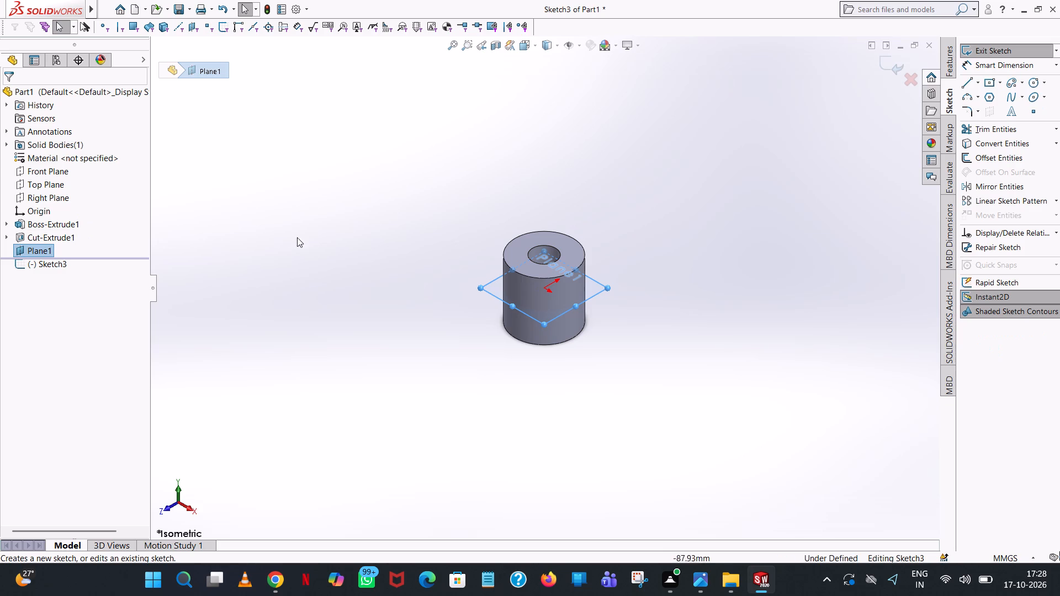
click(539, 46)
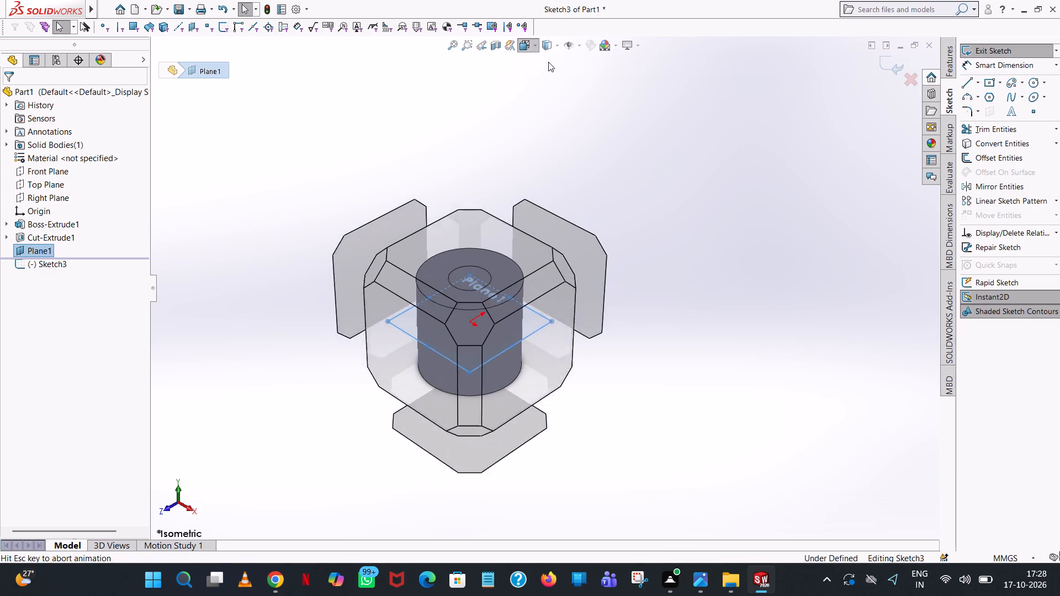
click(592, 112)
scroll(628, 286, up, 5)
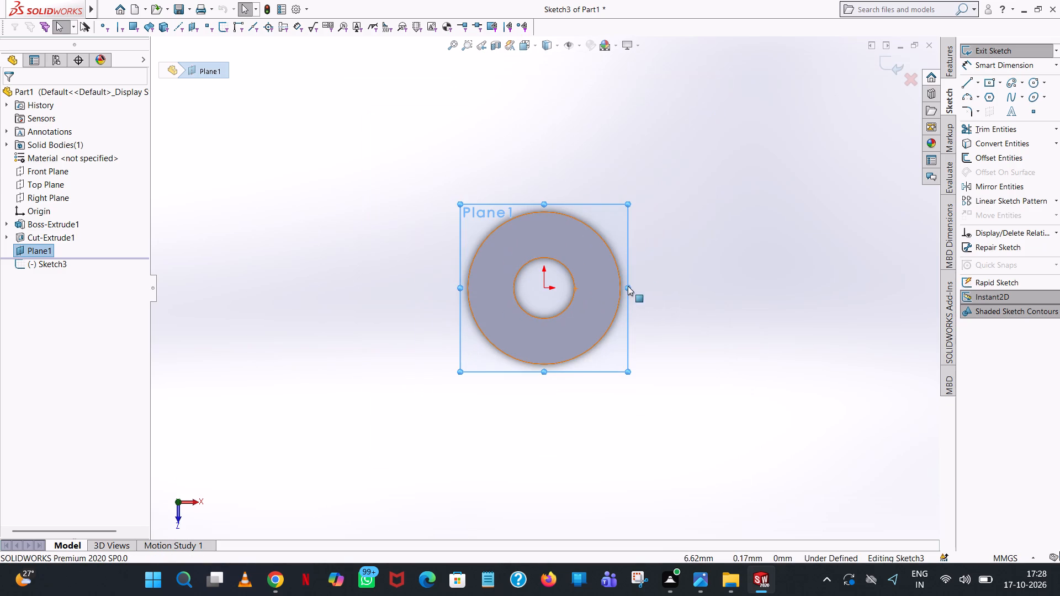
click(968, 78)
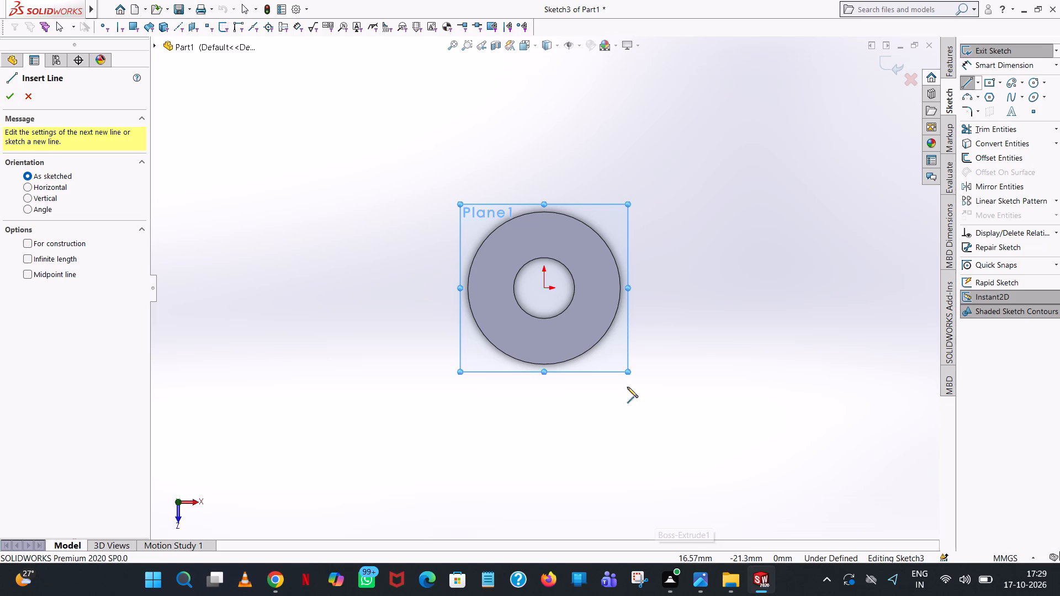
click(544, 288)
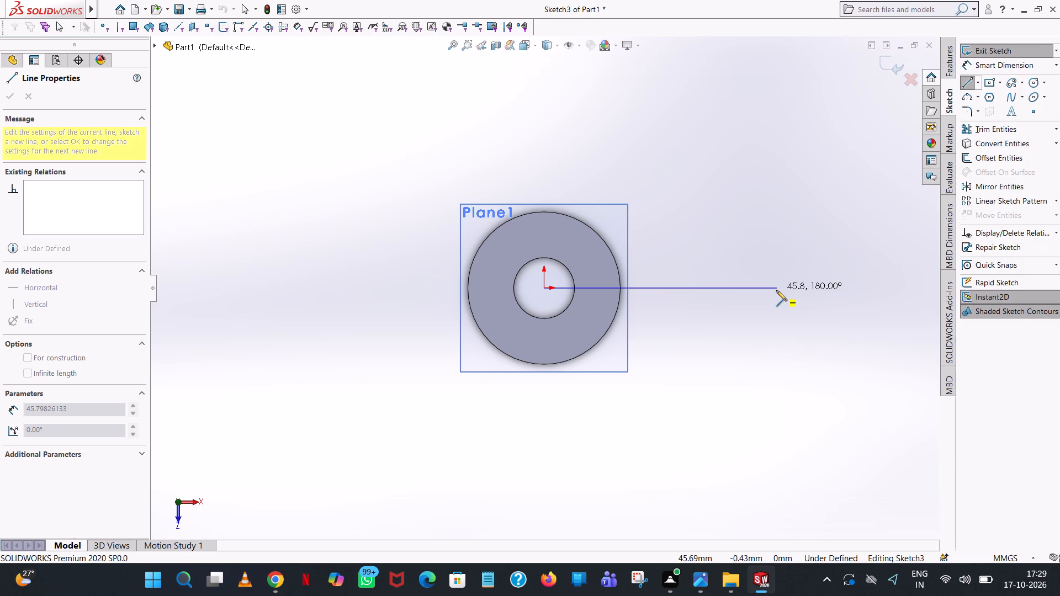
click(776, 290)
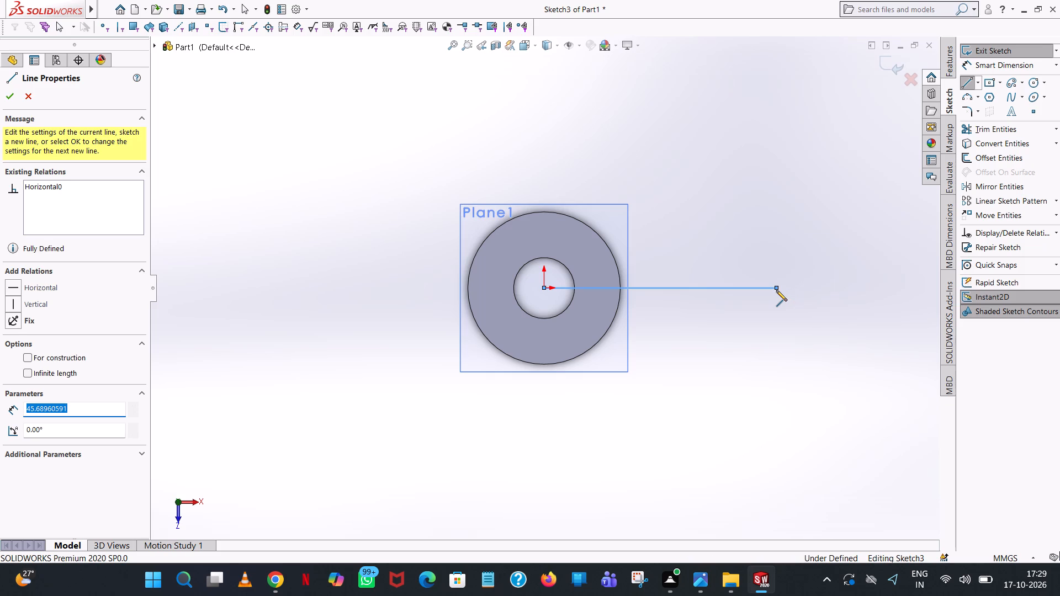
text(85)
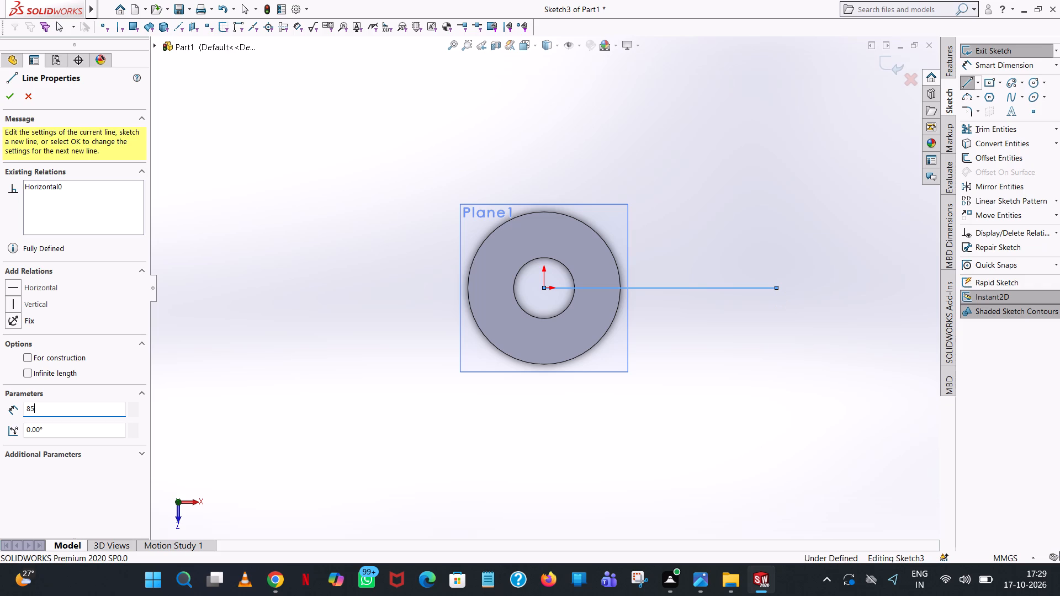
key(Return)
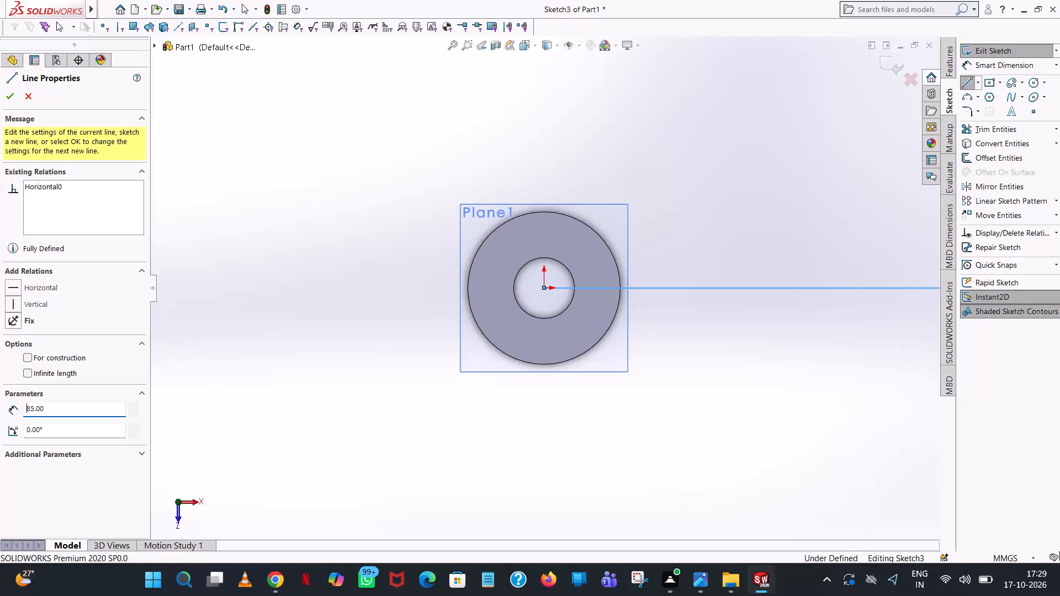
Continue the profile with a 37 mm (74/2) vertical line upward and a 10 mm horizontal line back toward the cylinder.
scroll(776, 290, up, 4)
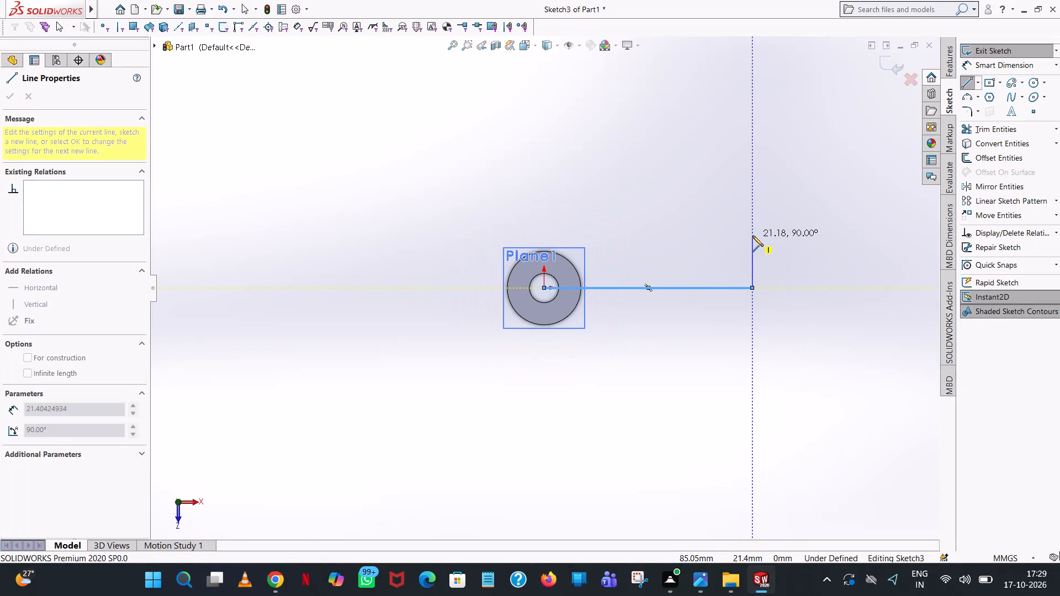
click(752, 235)
text(74/2)
key(Return)
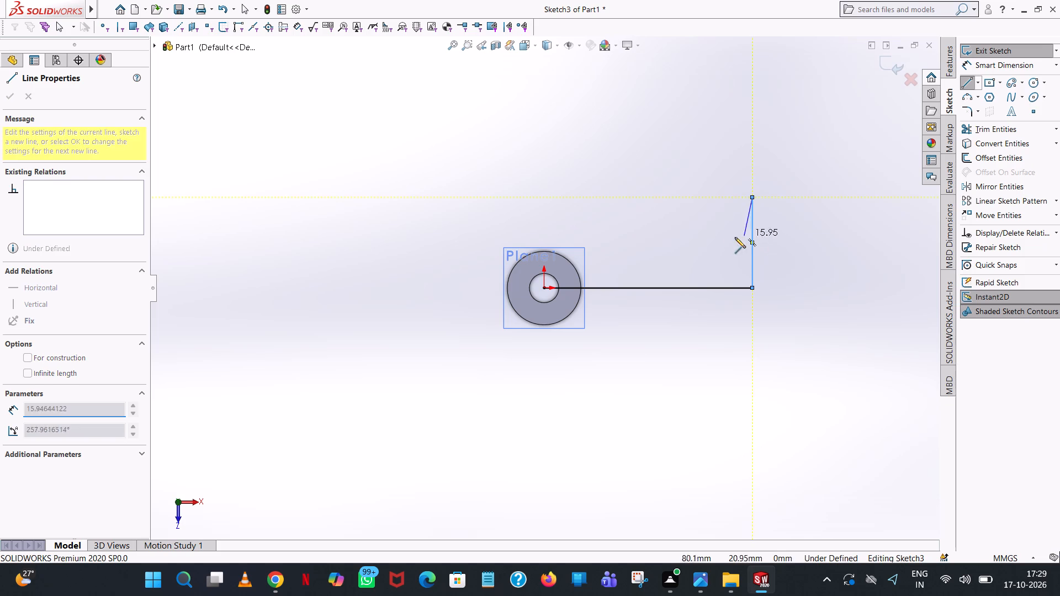
click(701, 196)
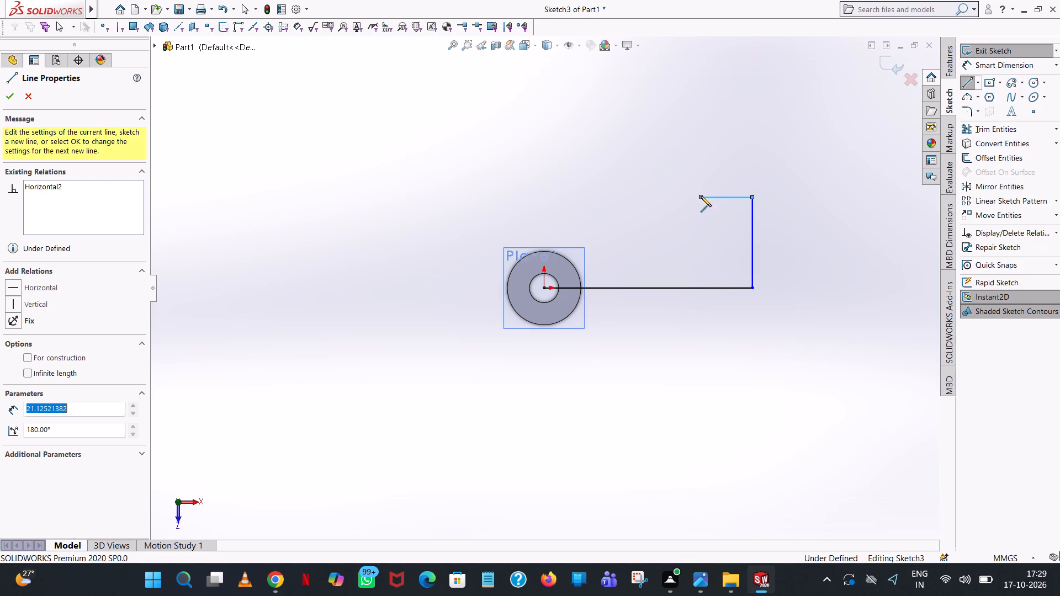
text(10)
key(Return)
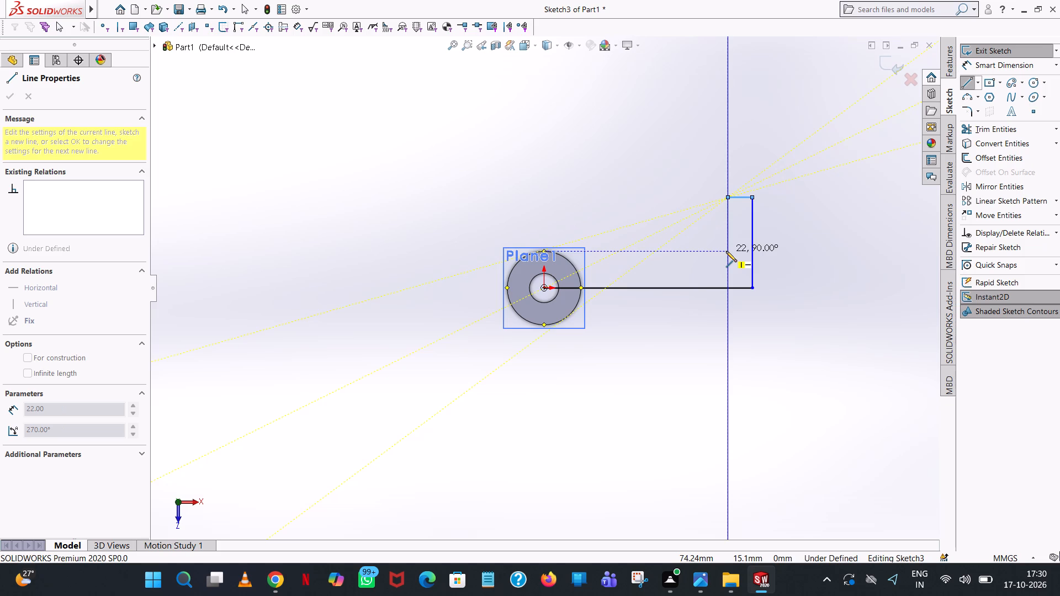
Draw a 22 mm vertical line downward and a 75 mm horizontal line back to the cylinder's upper quadrant point, ending the line chain.
click(726, 251)
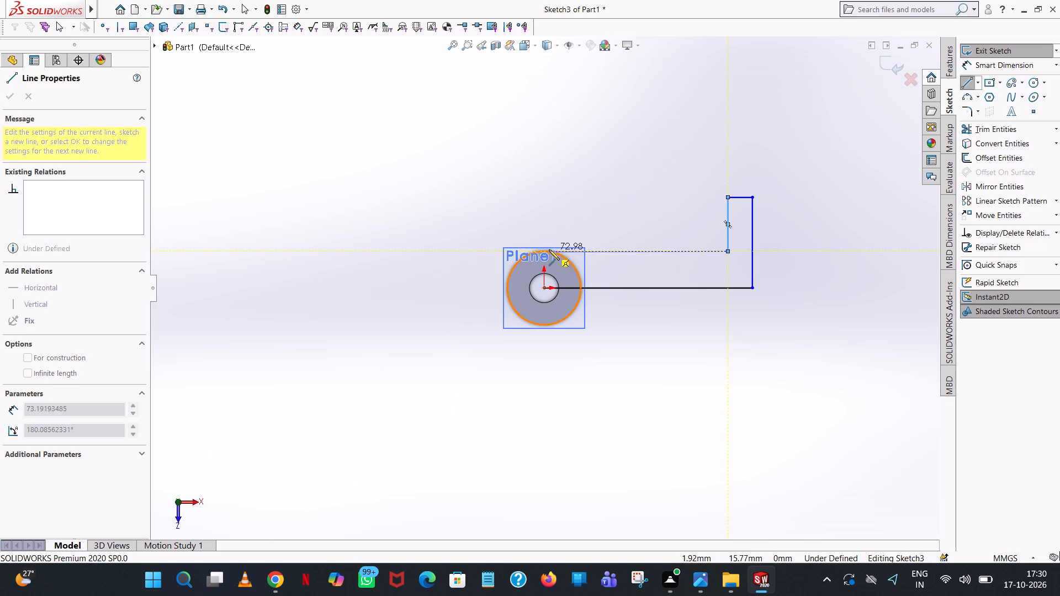
click(544, 251)
right_click(544, 251)
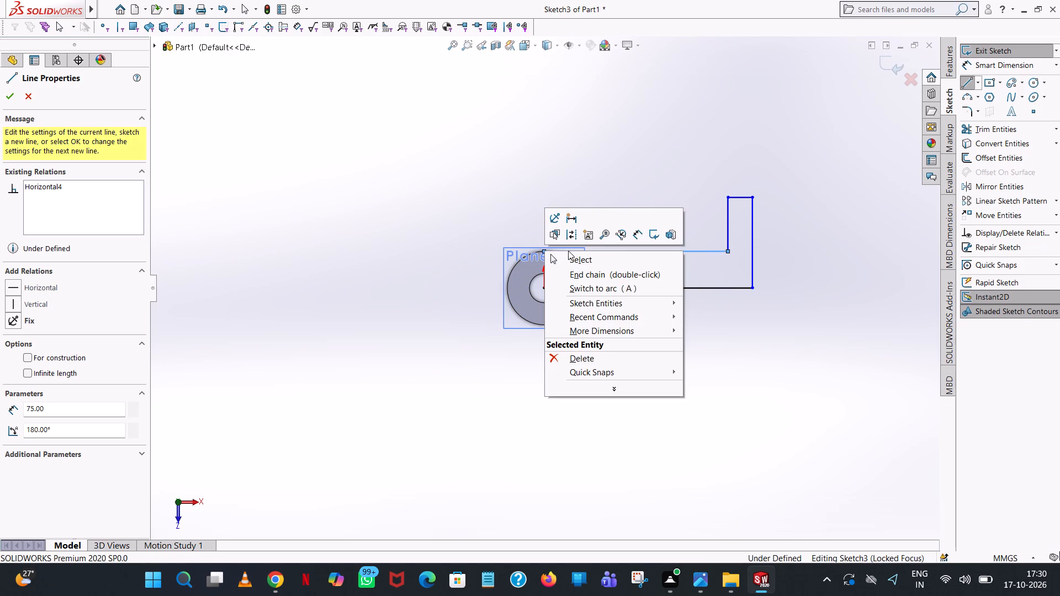
click(590, 258)
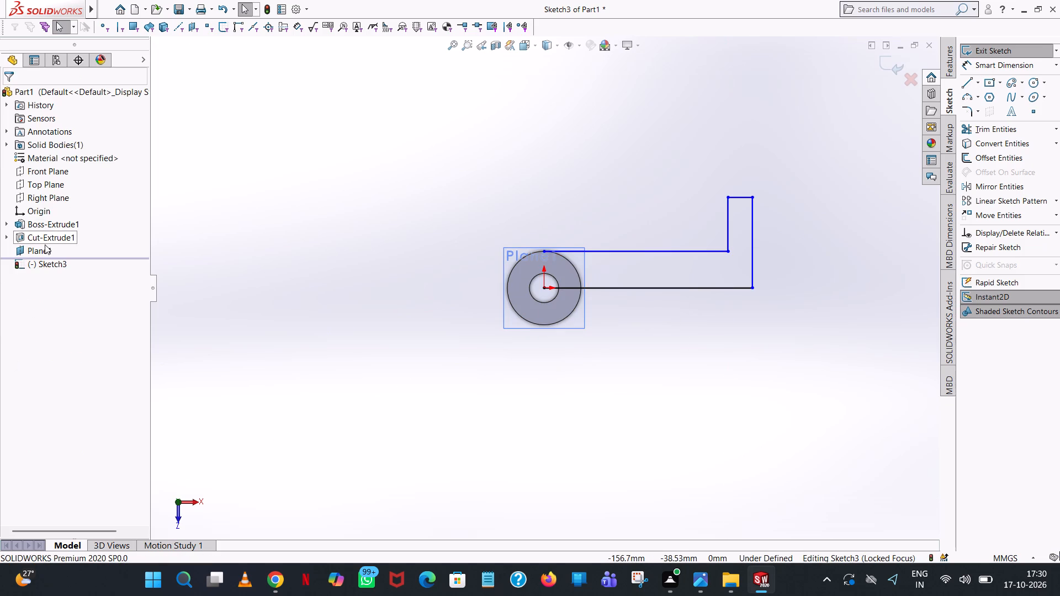
Hide the offset reference plane.
click(38, 251)
click(67, 233)
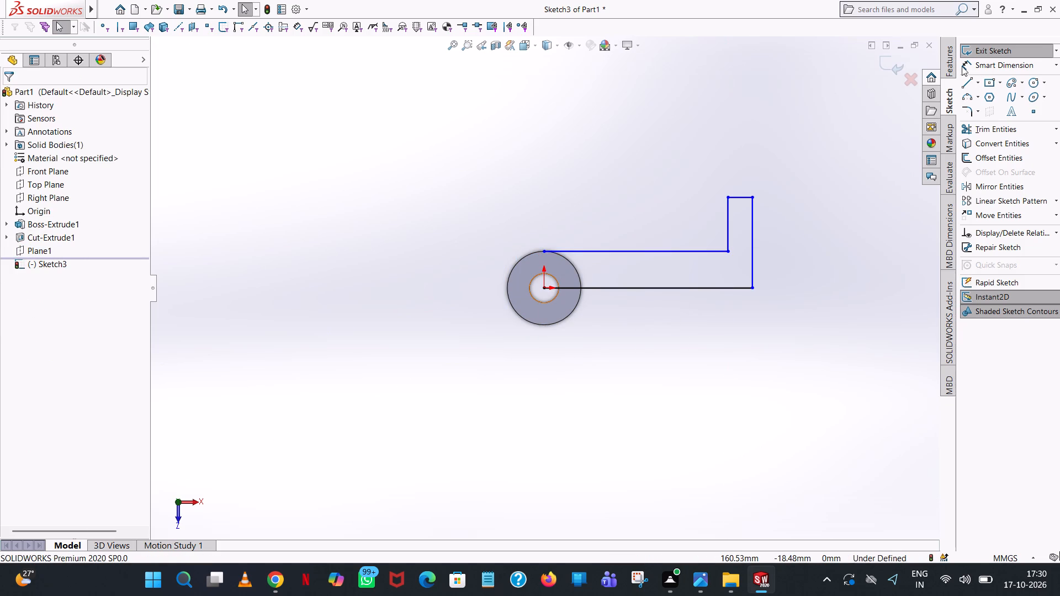
Draw a 75 mm horizontal line from the cylinder's lower quadrant point, ending level with the upper line's end.
click(968, 81)
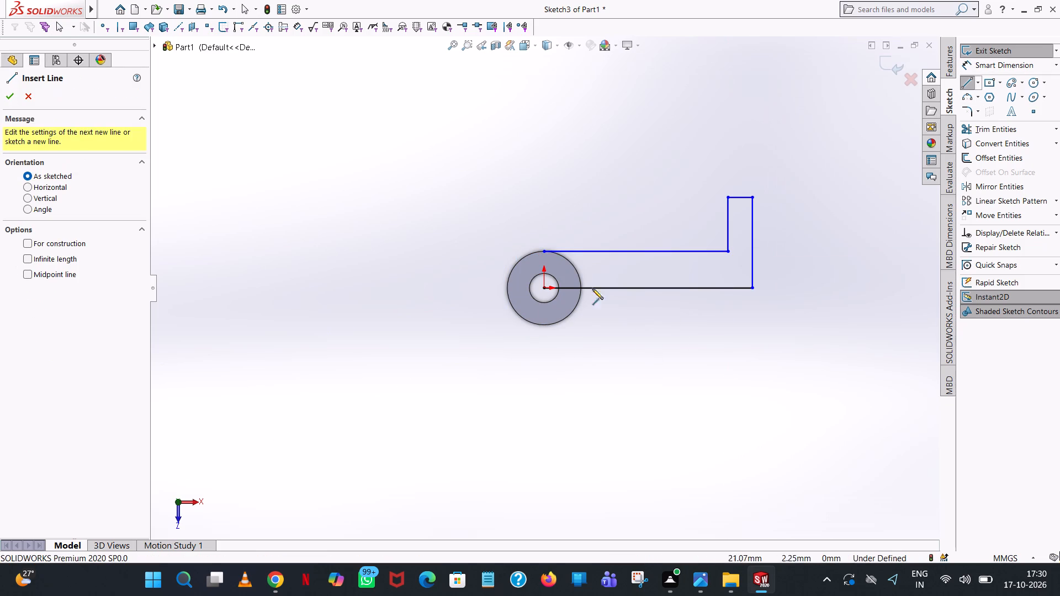
click(544, 324)
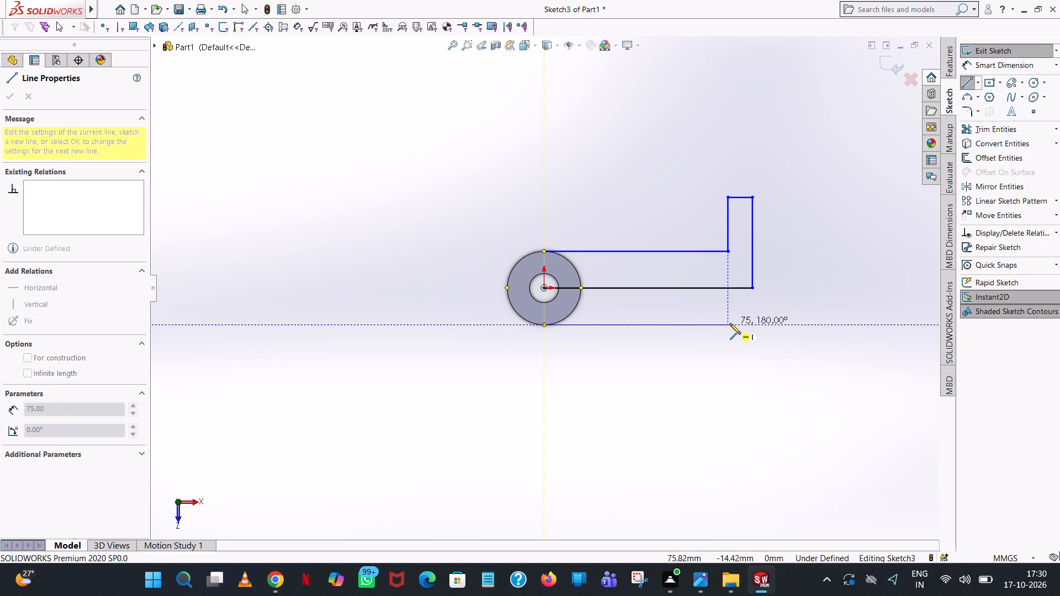
click(728, 323)
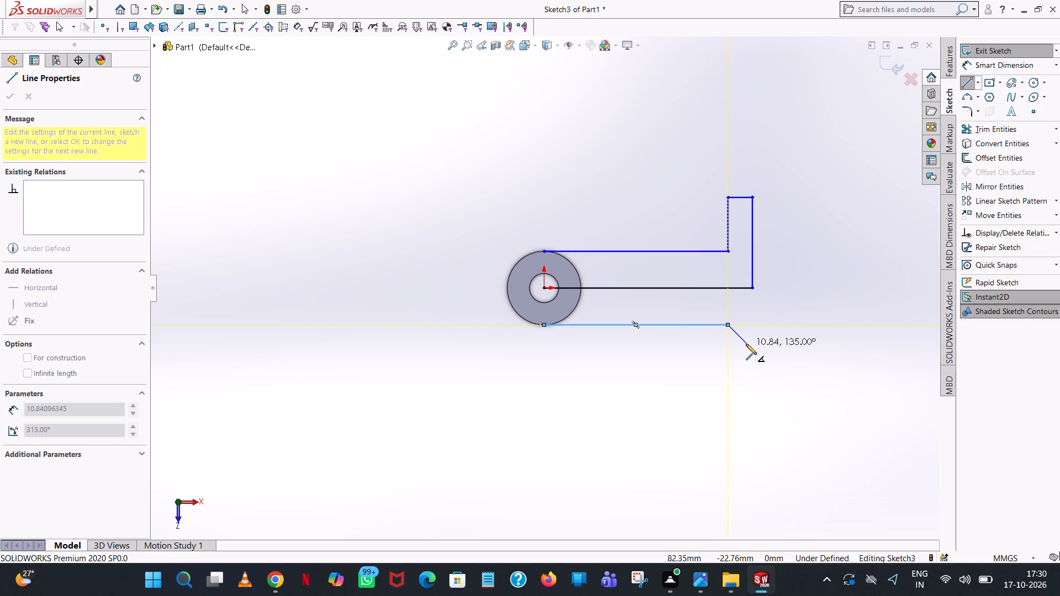
right_click(746, 344)
click(764, 352)
Draw the flange's lower half: a 37 mm (74/2) line down, 10 mm back, and 22 mm up to the lower arm line's end.
click(969, 79)
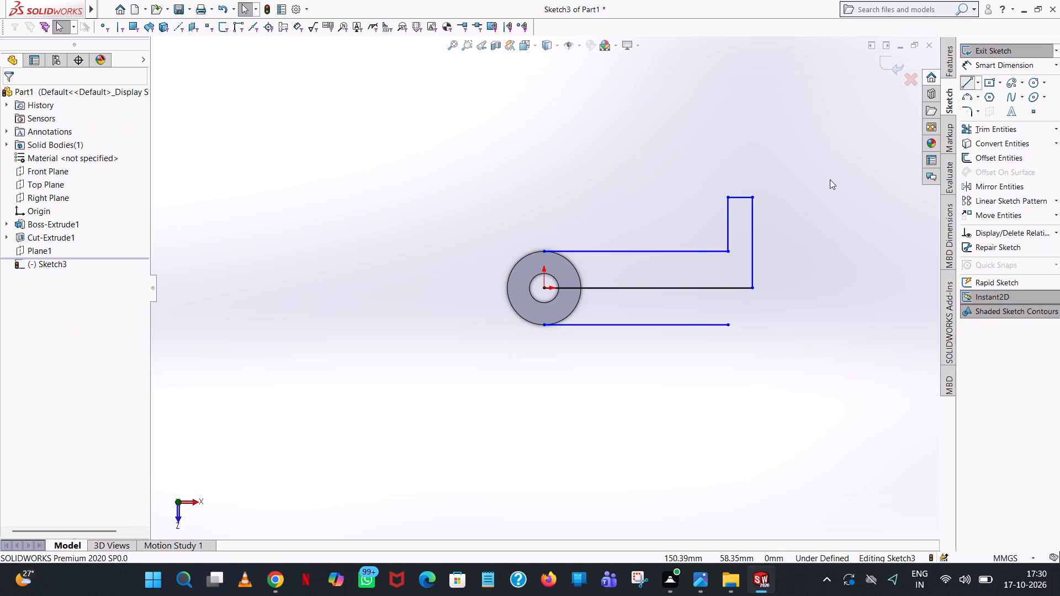
click(750, 288)
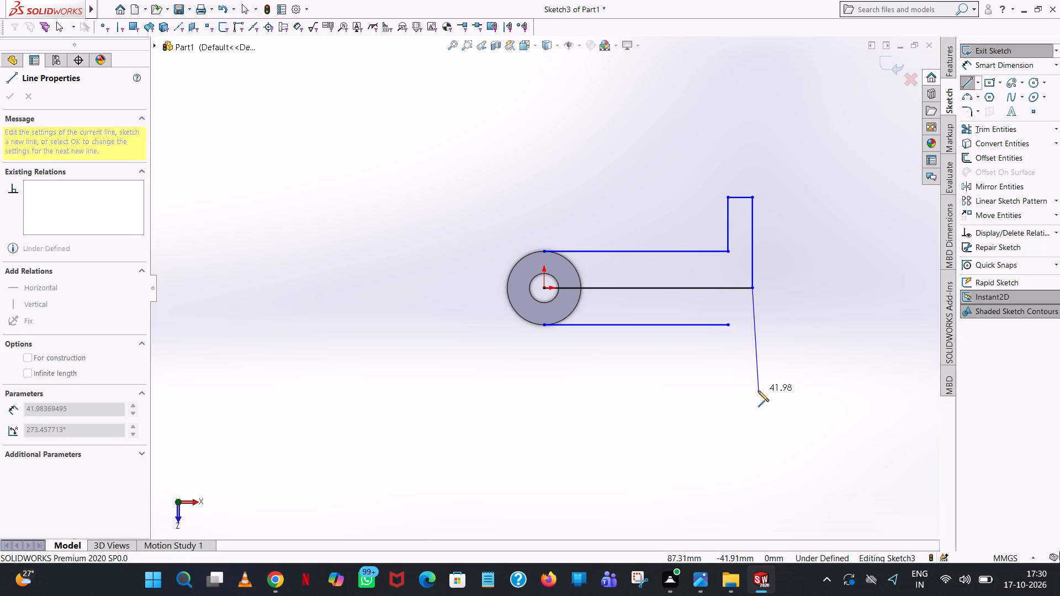
click(755, 391)
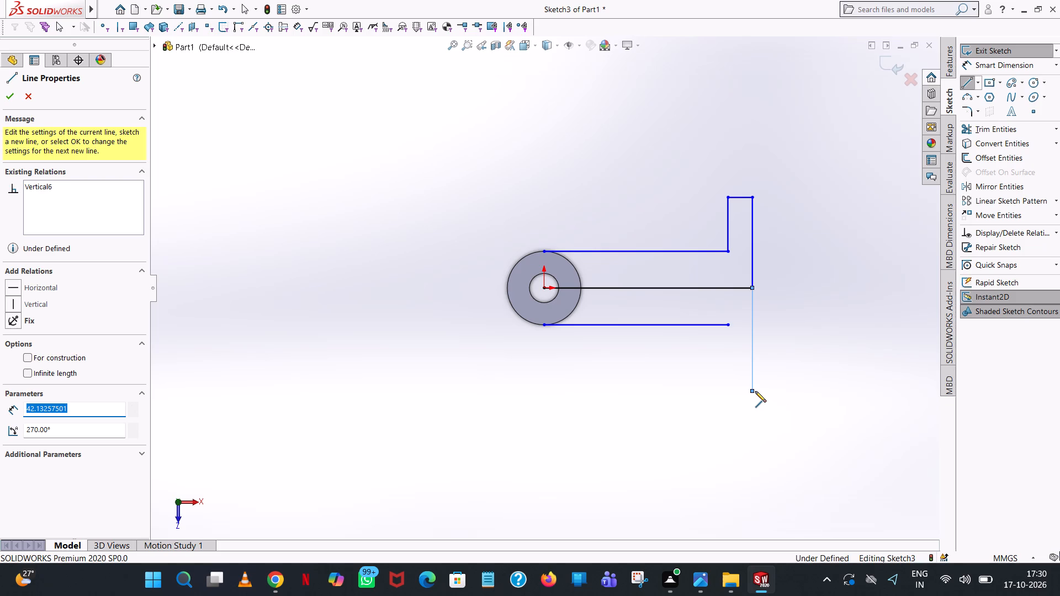
text(74/2)
key(Return)
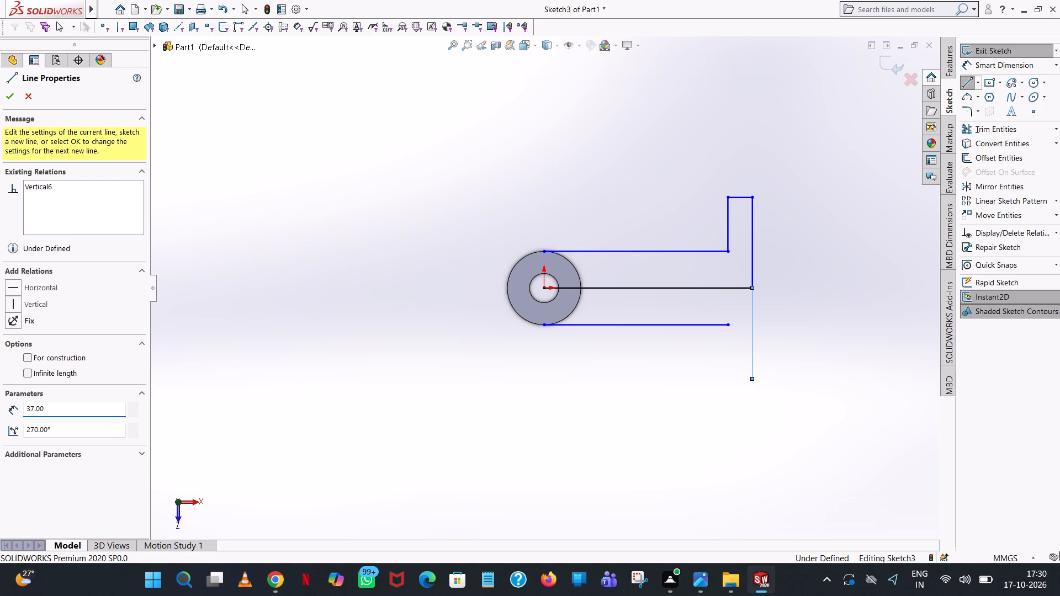
click(728, 377)
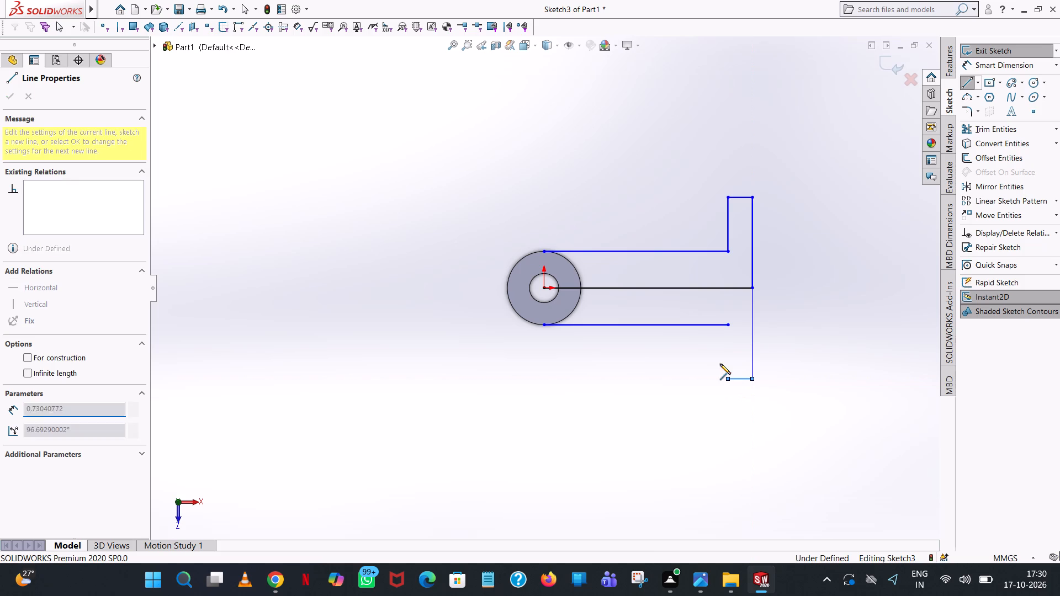
click(726, 324)
right_click(726, 323)
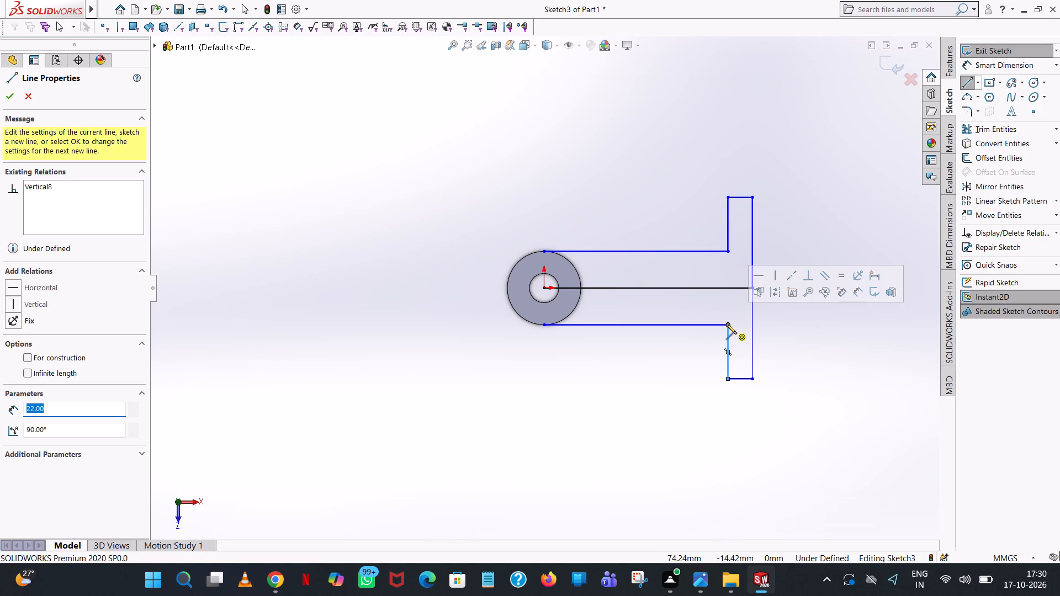
click(749, 328)
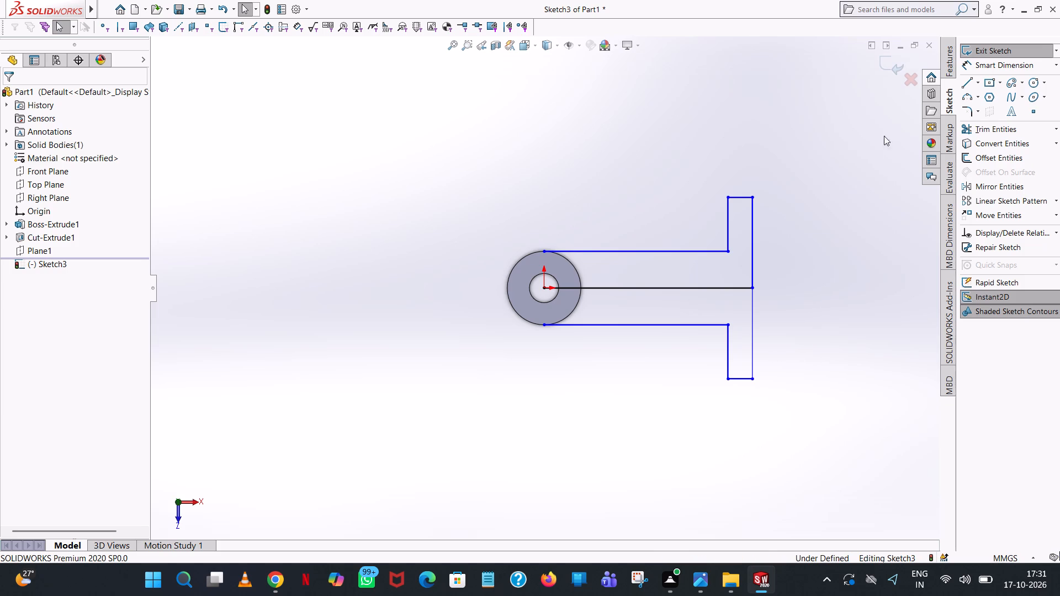
Apply 8 mm sketch fillets to the two inner corners where the arm lines meet the flange.
click(970, 109)
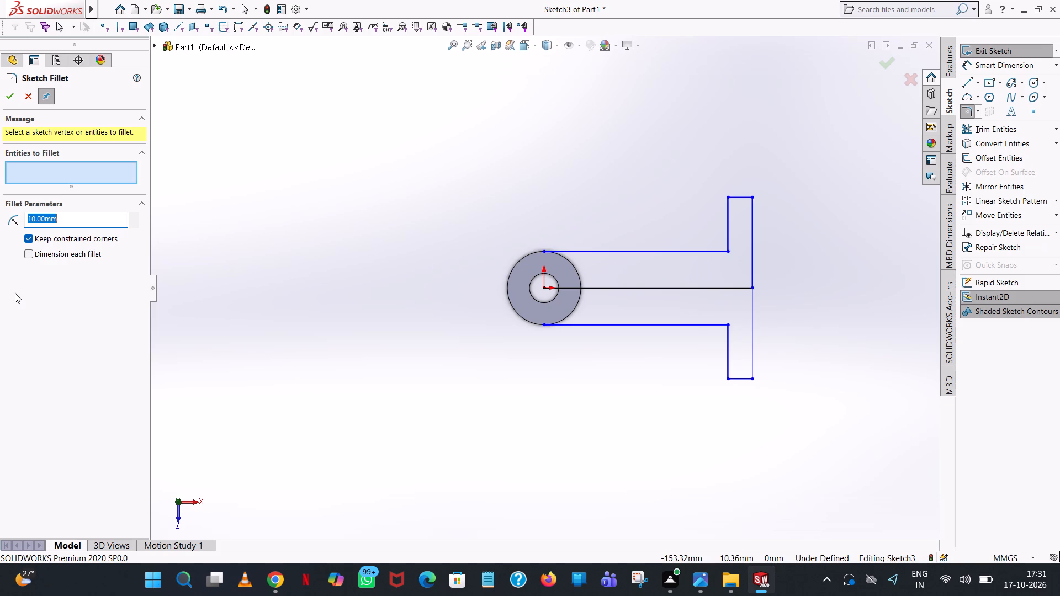
key(8)
click(656, 131)
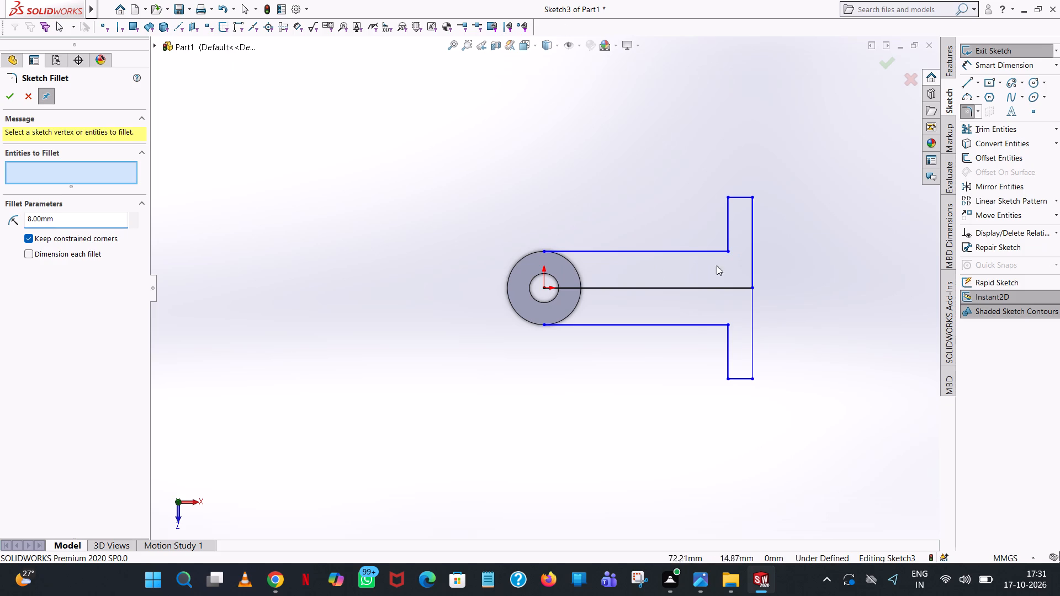
click(728, 251)
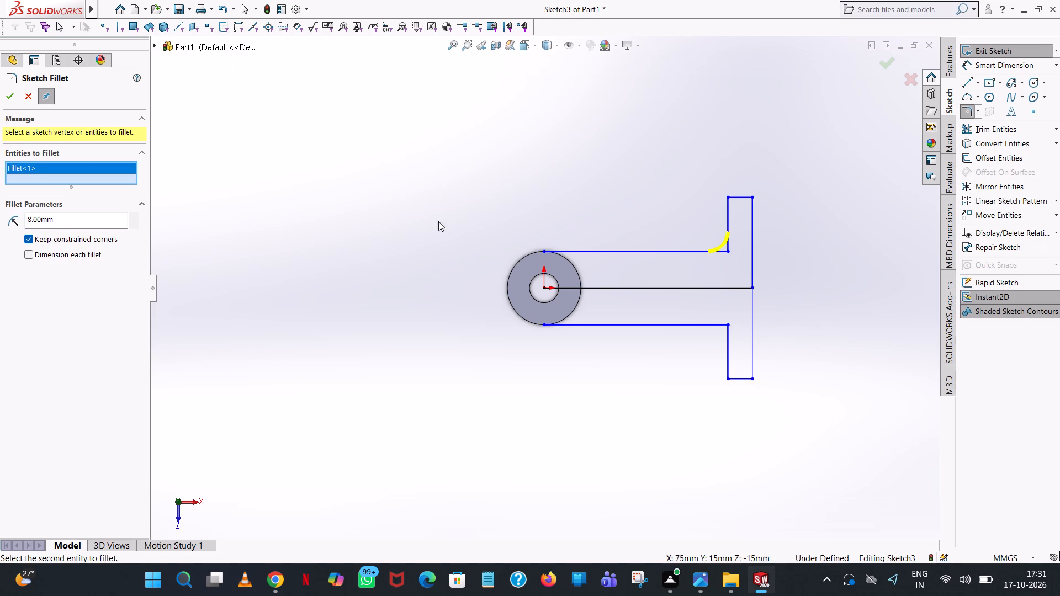
click(14, 97)
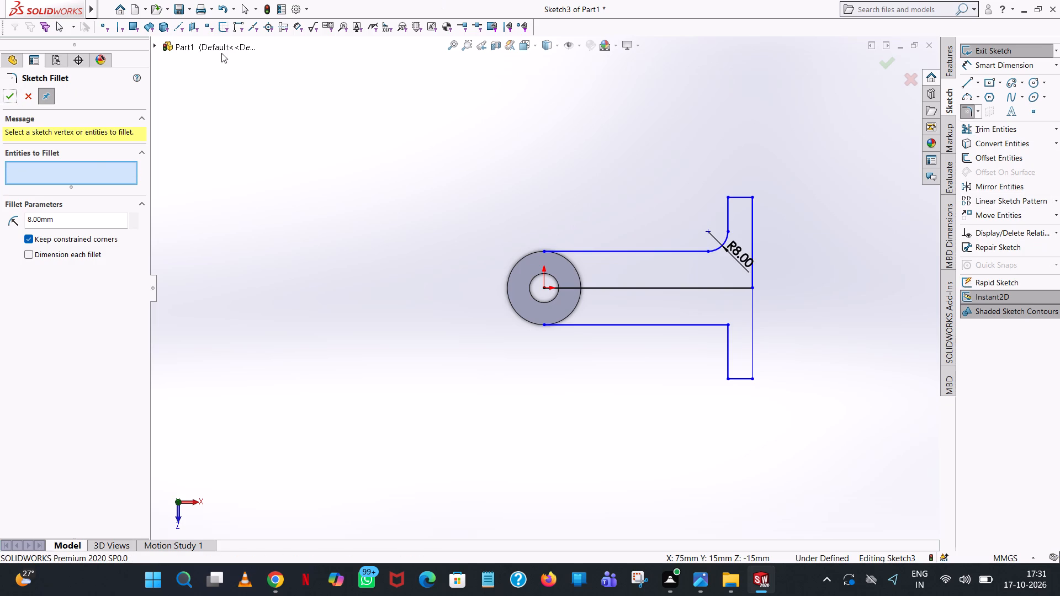
click(724, 324)
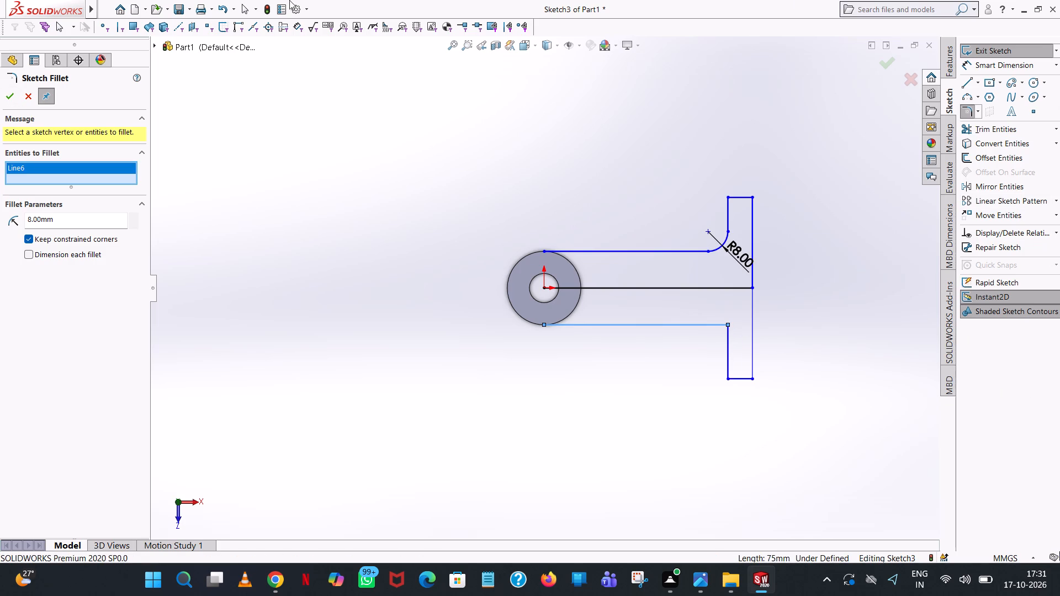
click(728, 354)
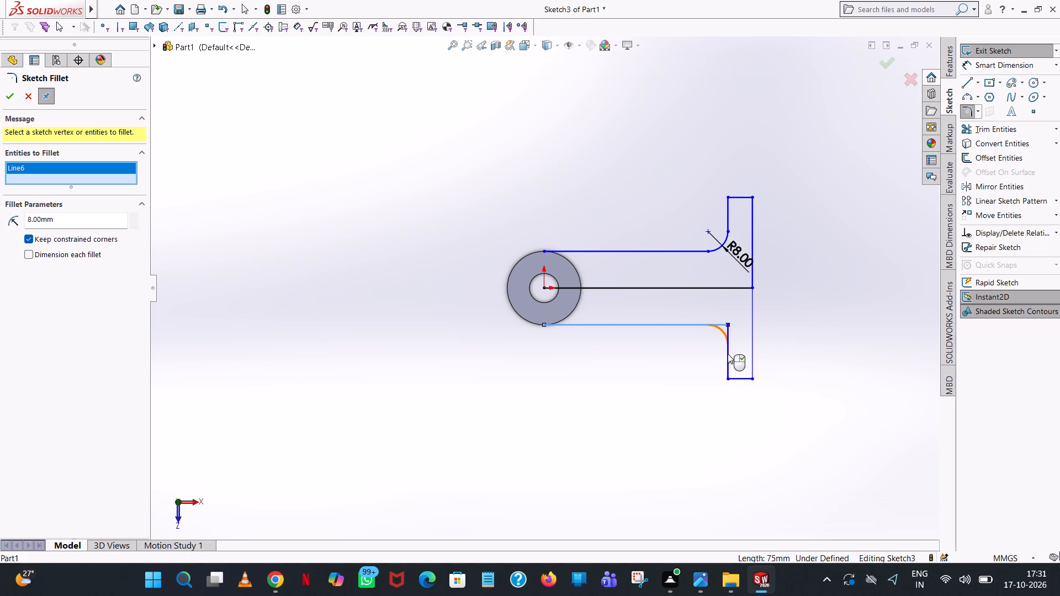
click(9, 95)
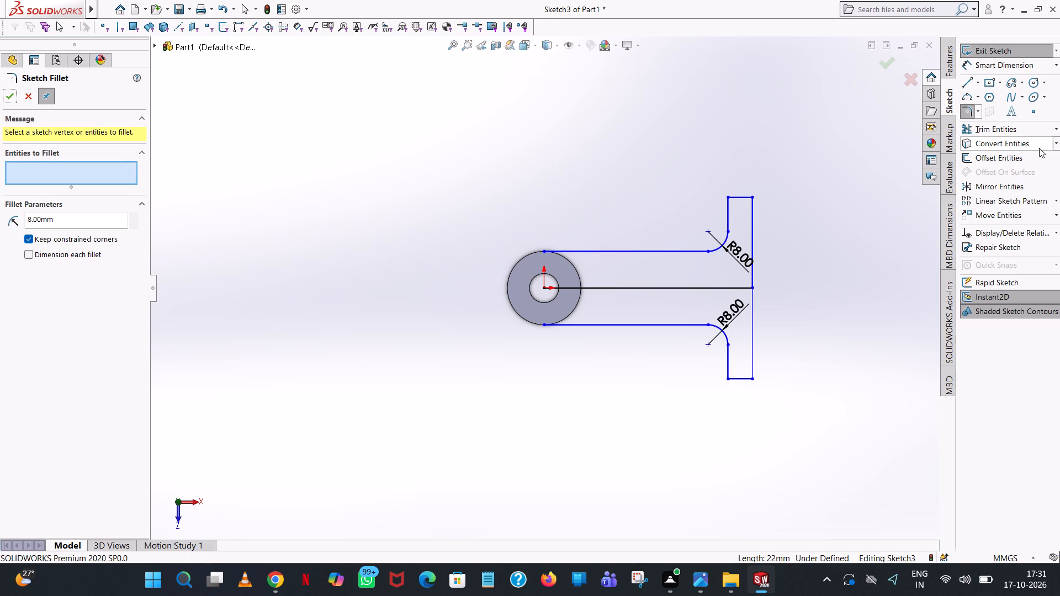
Trim away the horizontal centre line running from the origin to the flange.
click(1005, 126)
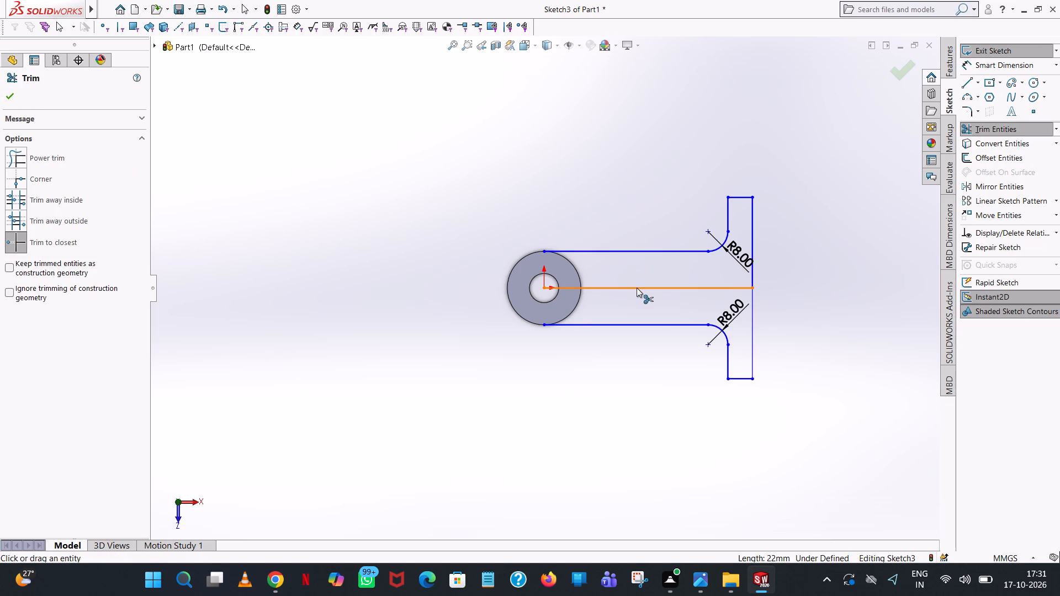
click(637, 288)
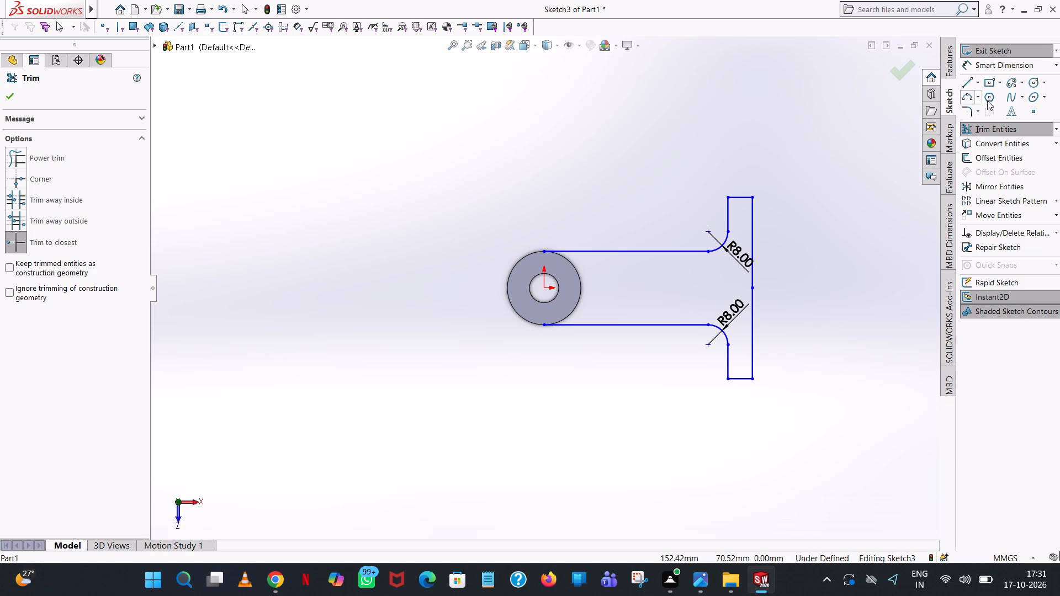
Draw a circle of 15 mm radius centred on the origin, matching the cylinder's outer edge.
click(1034, 81)
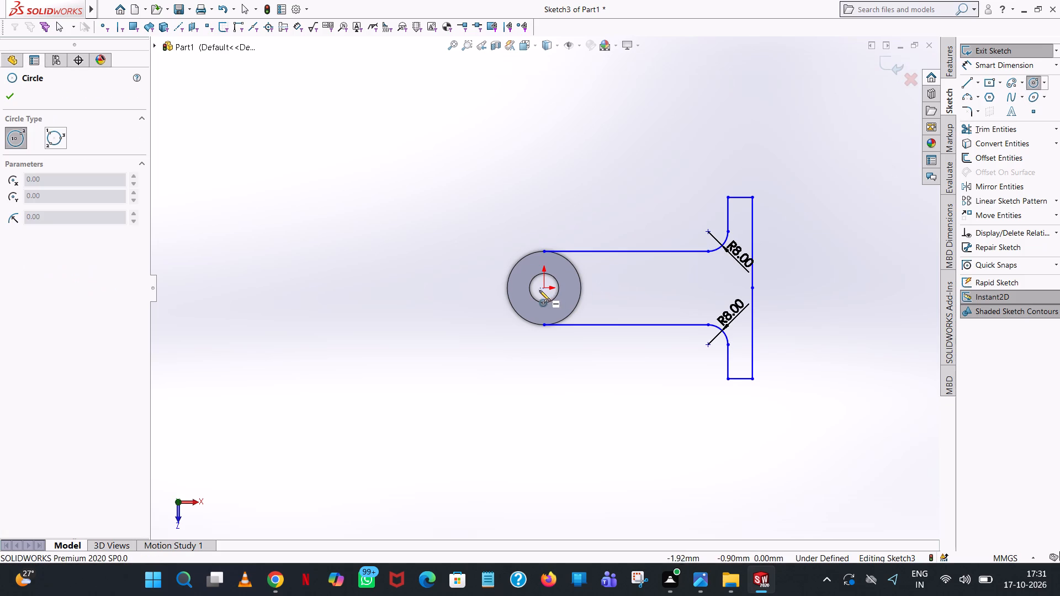
click(544, 287)
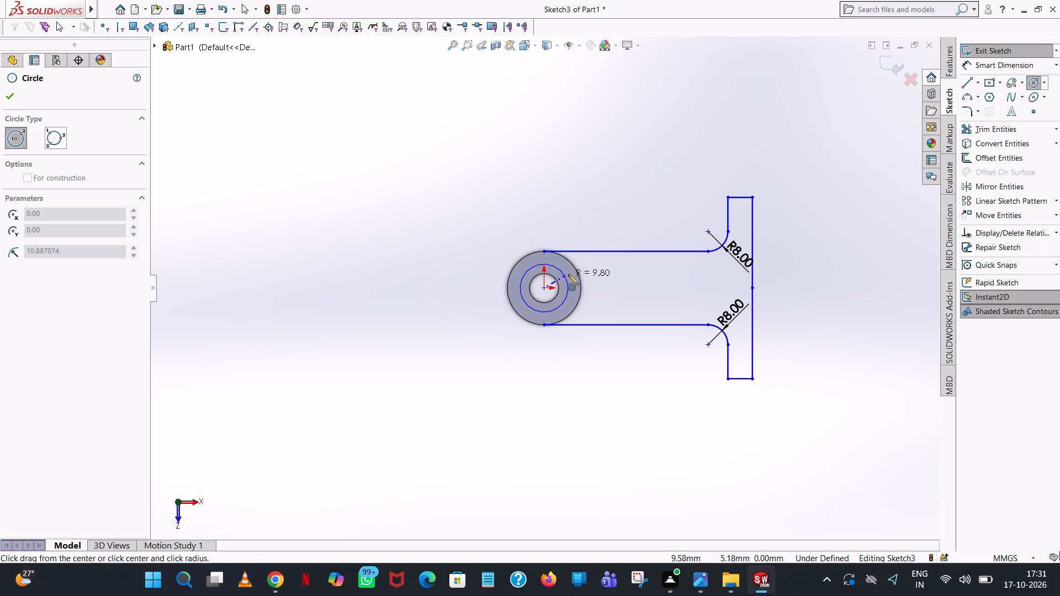
click(576, 270)
right_click(576, 270)
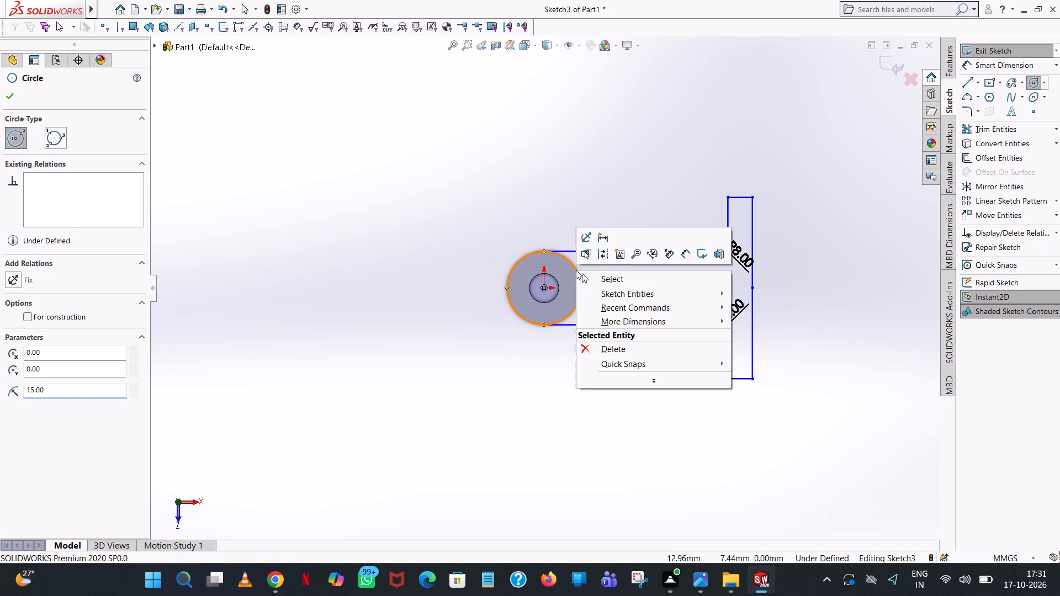
click(615, 276)
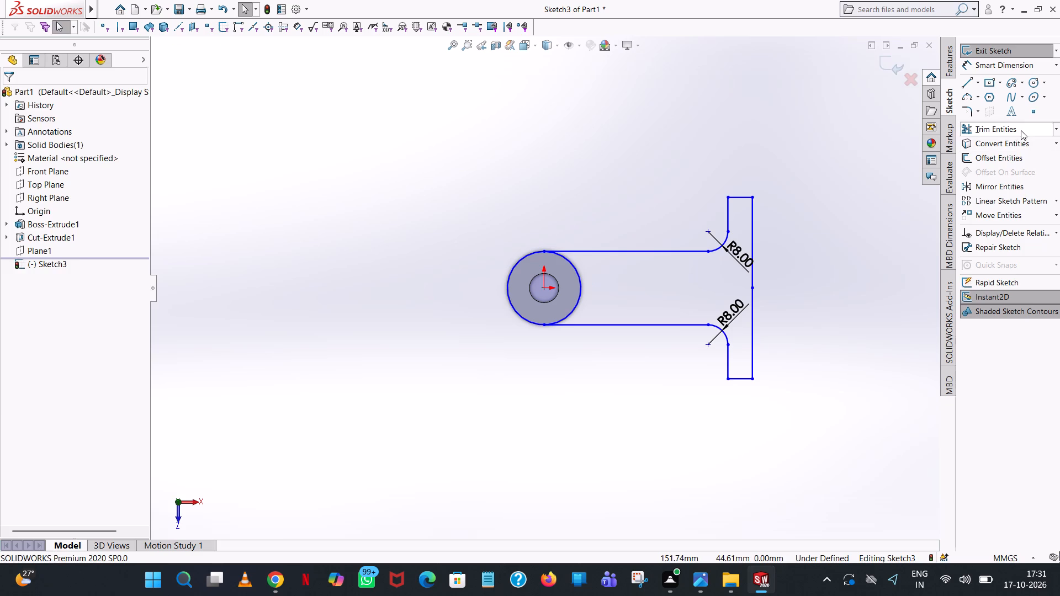
Trim away the half of the circle facing away from the arm, leaving an arc that closes the profile.
click(1021, 129)
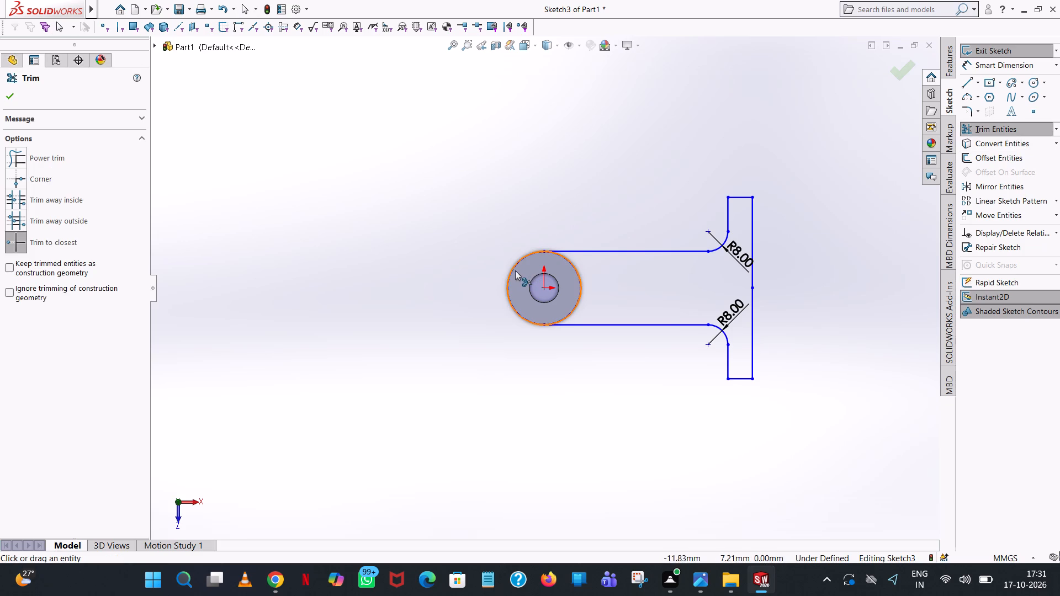
click(512, 271)
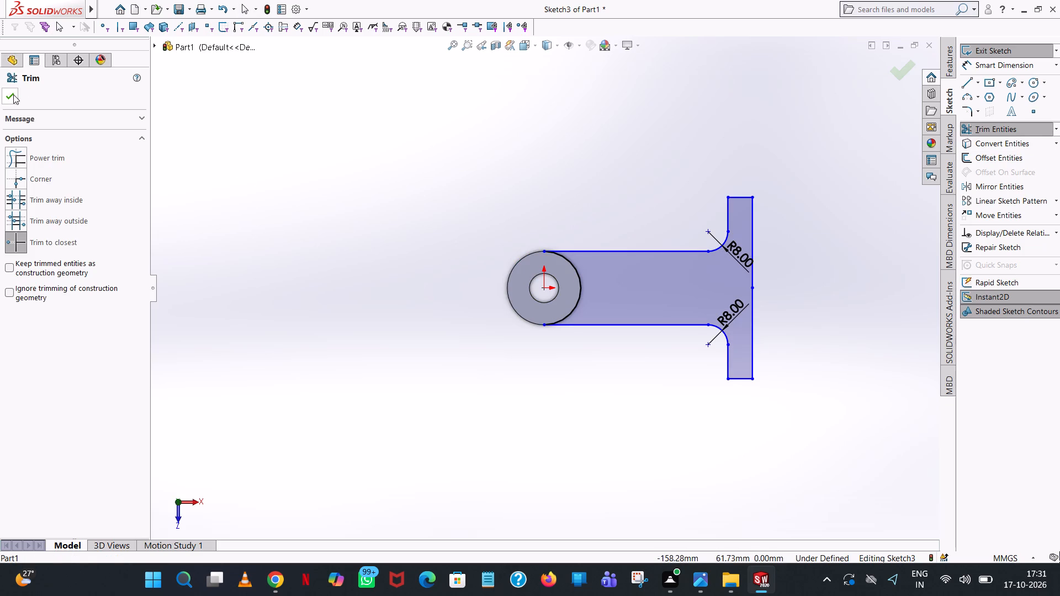
click(11, 93)
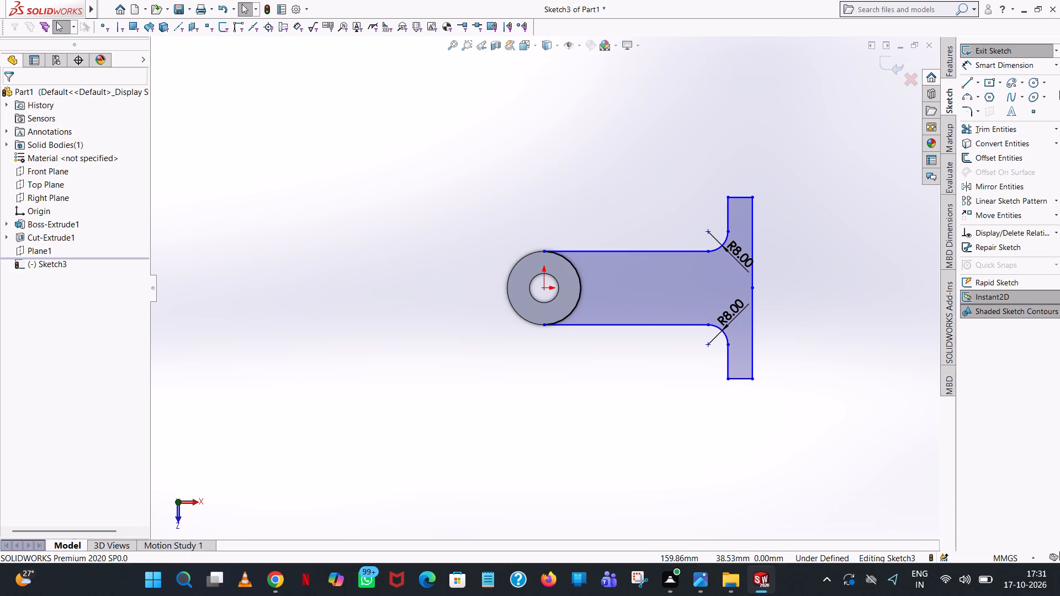
Dimension the flange's overall height between its upper and lower outer corners.
click(1022, 61)
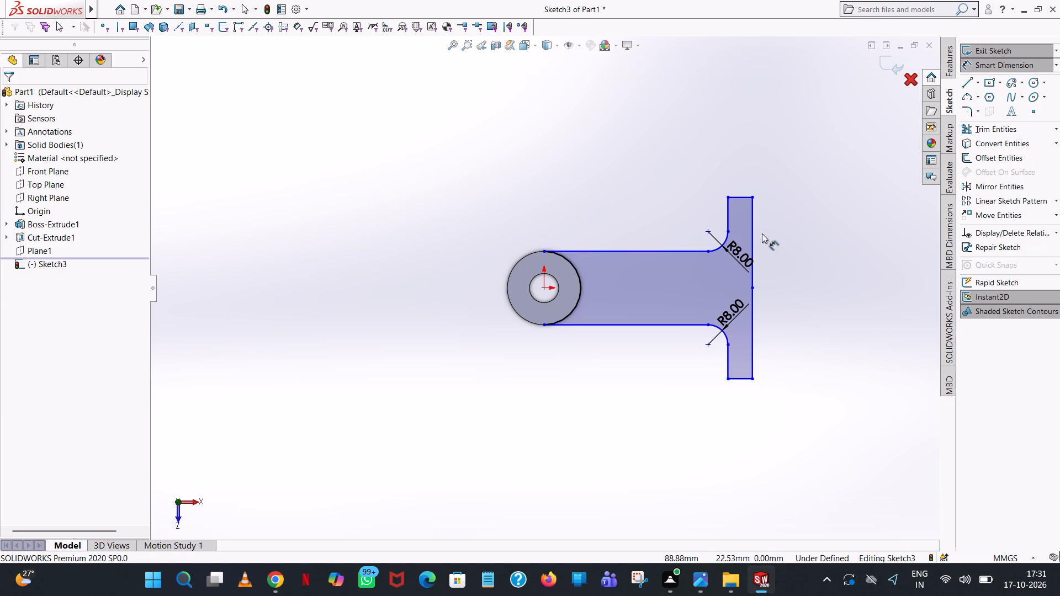
click(754, 196)
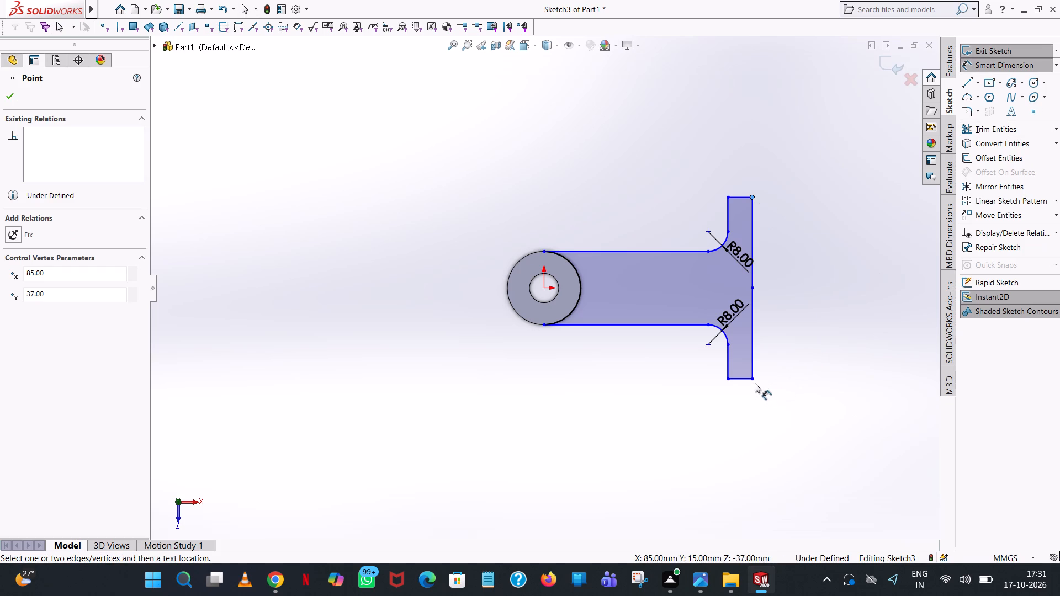
click(755, 379)
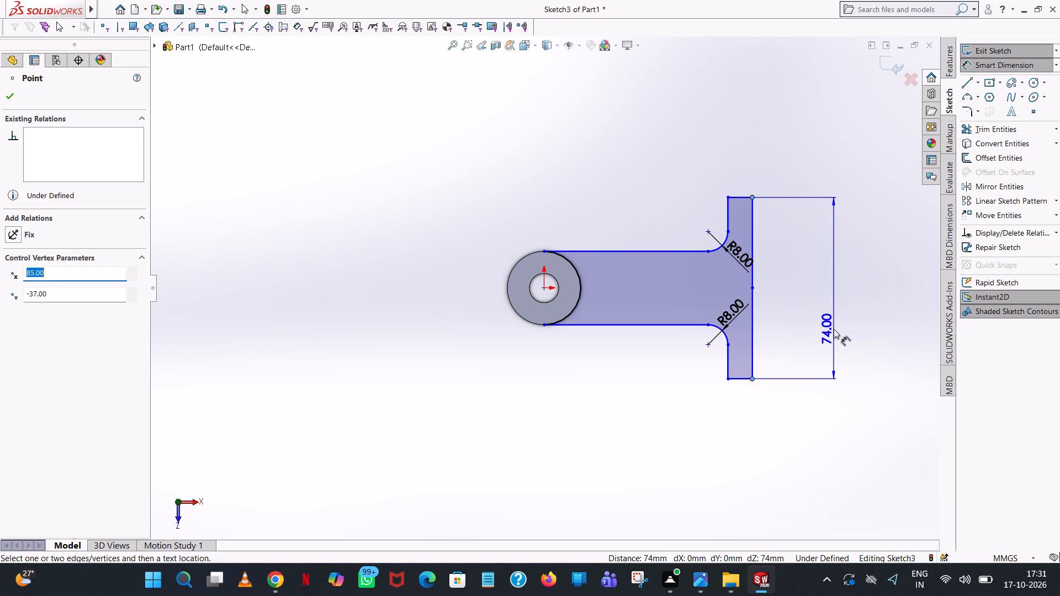
click(834, 329)
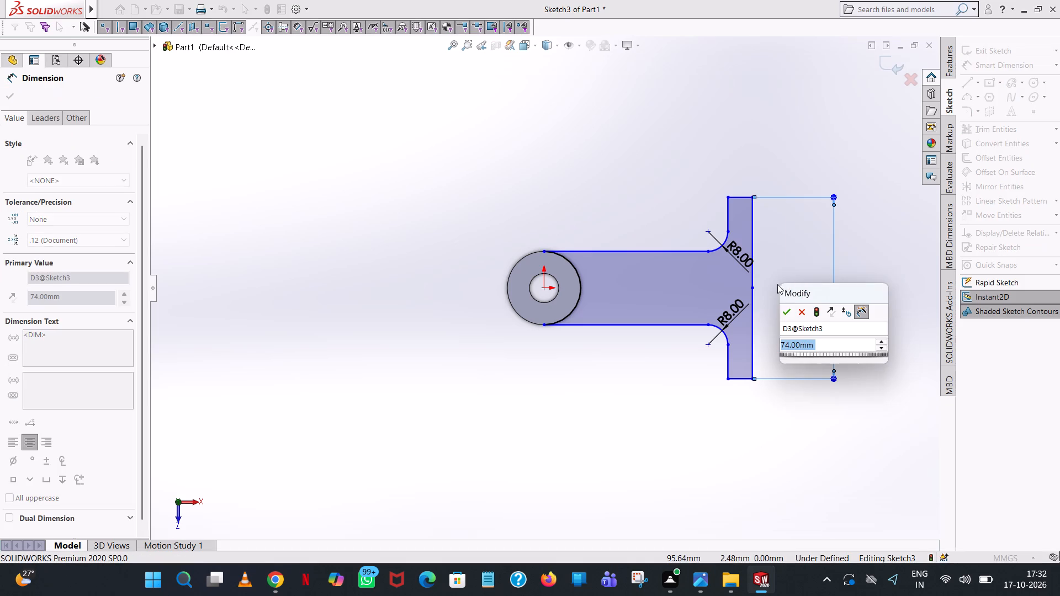
click(787, 307)
click(782, 254)
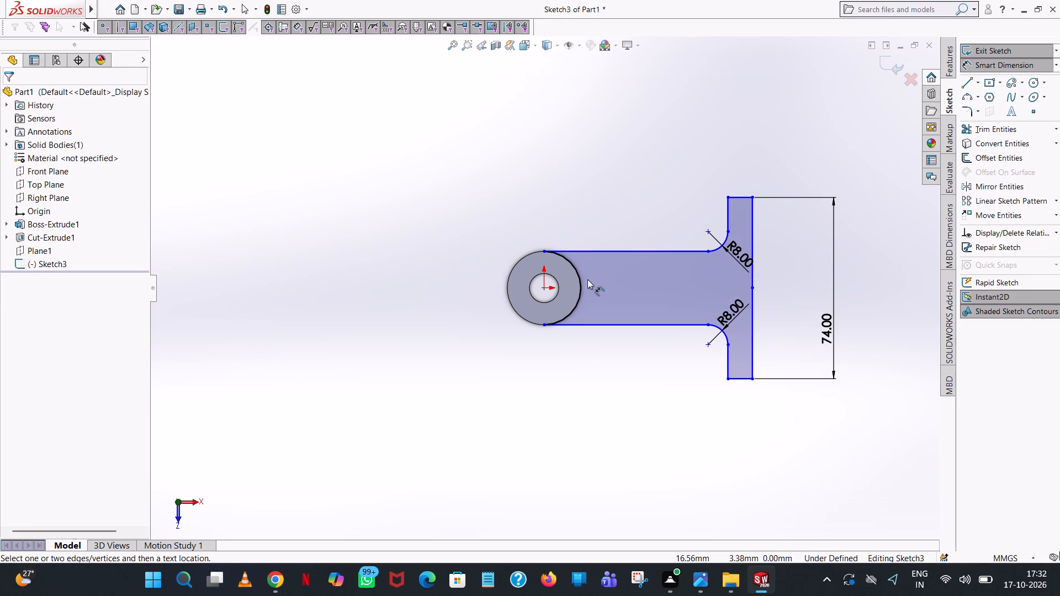
Dimension the length of the arm's upper line and the arm's width between its two horizontal lines.
click(599, 250)
click(611, 168)
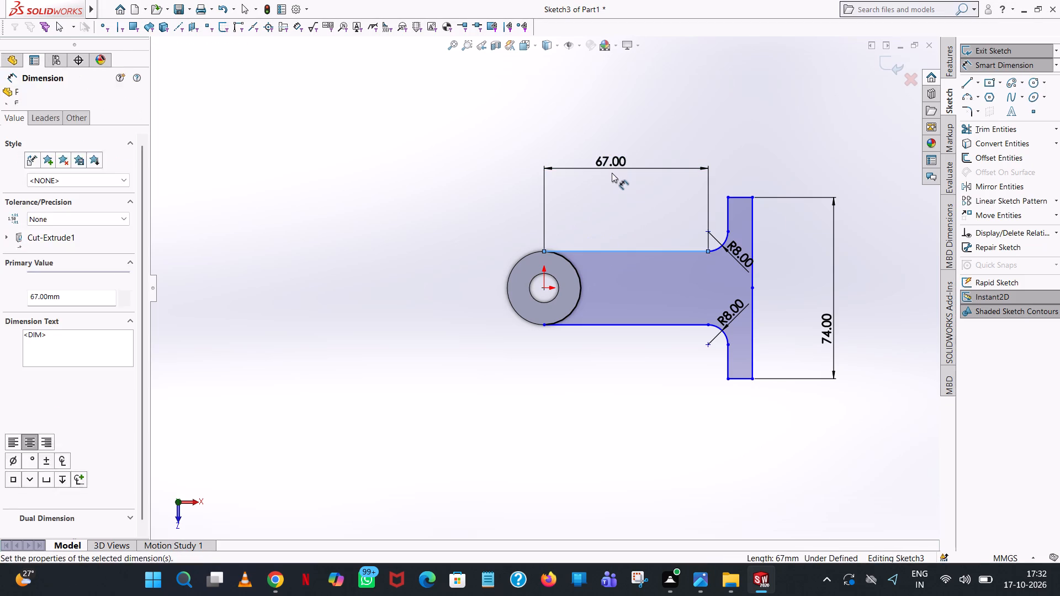
click(561, 148)
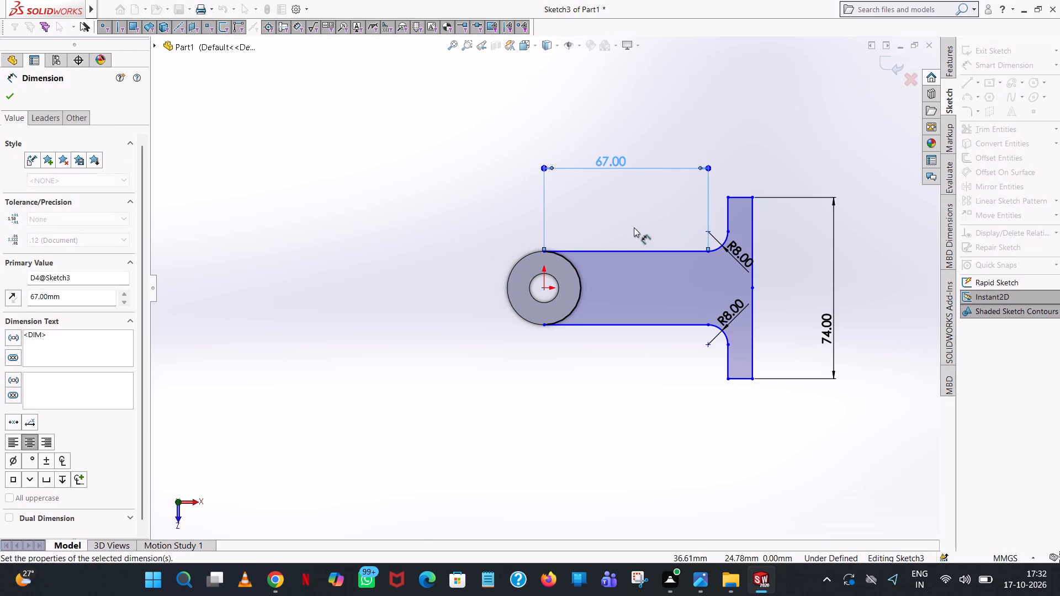
click(634, 249)
click(616, 326)
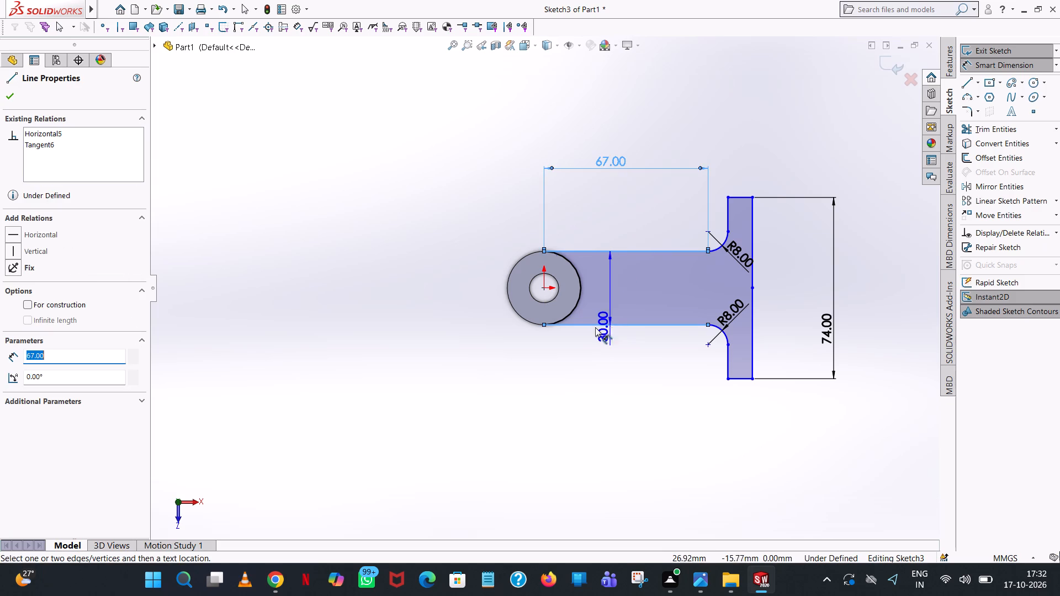
click(471, 334)
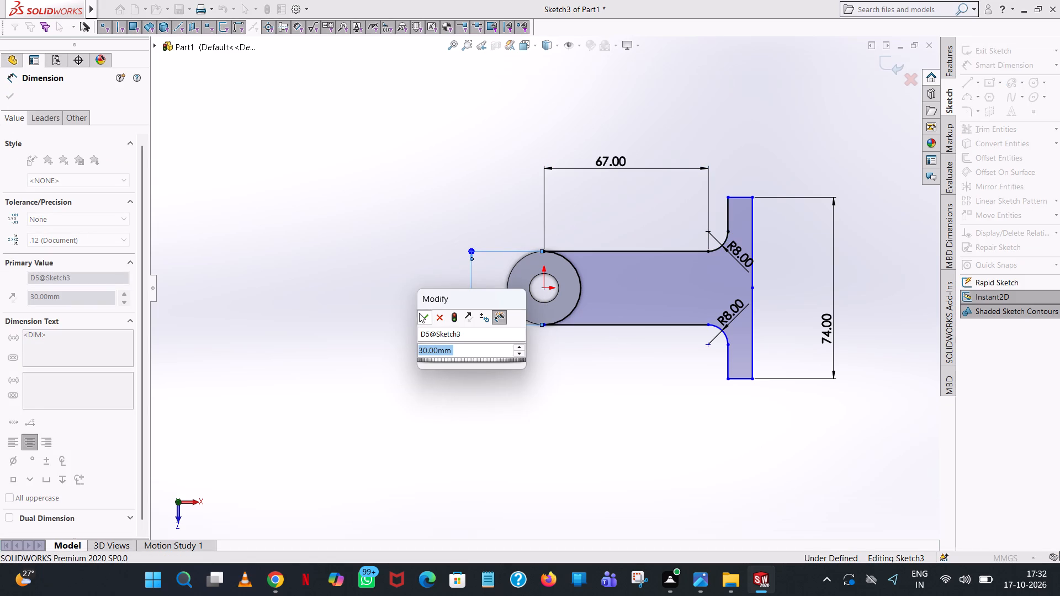
click(418, 312)
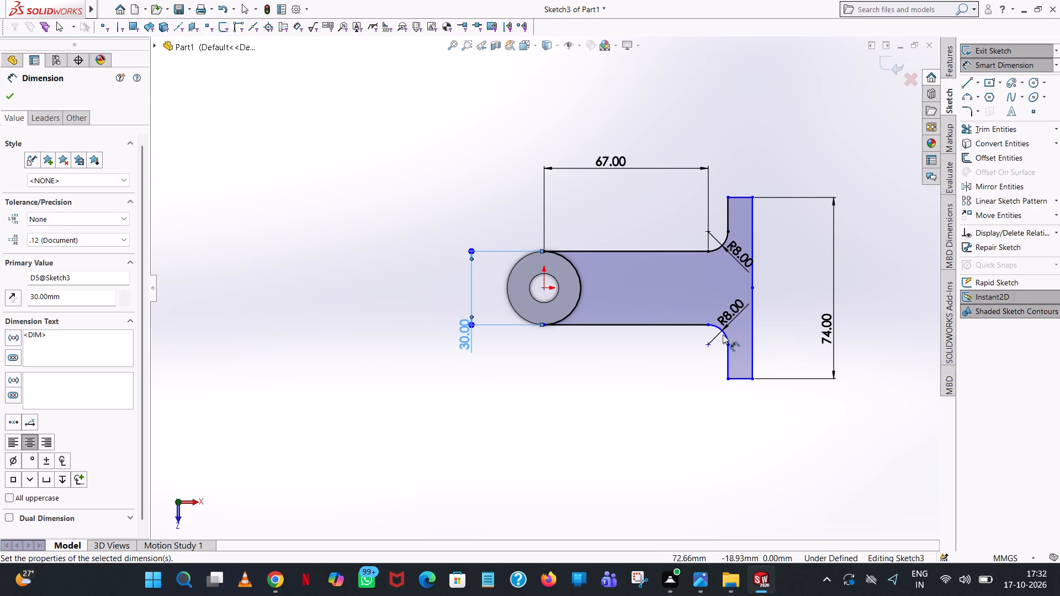
Dimension the horizontal distance between the origin and the centre of the lower fillet arc.
click(708, 343)
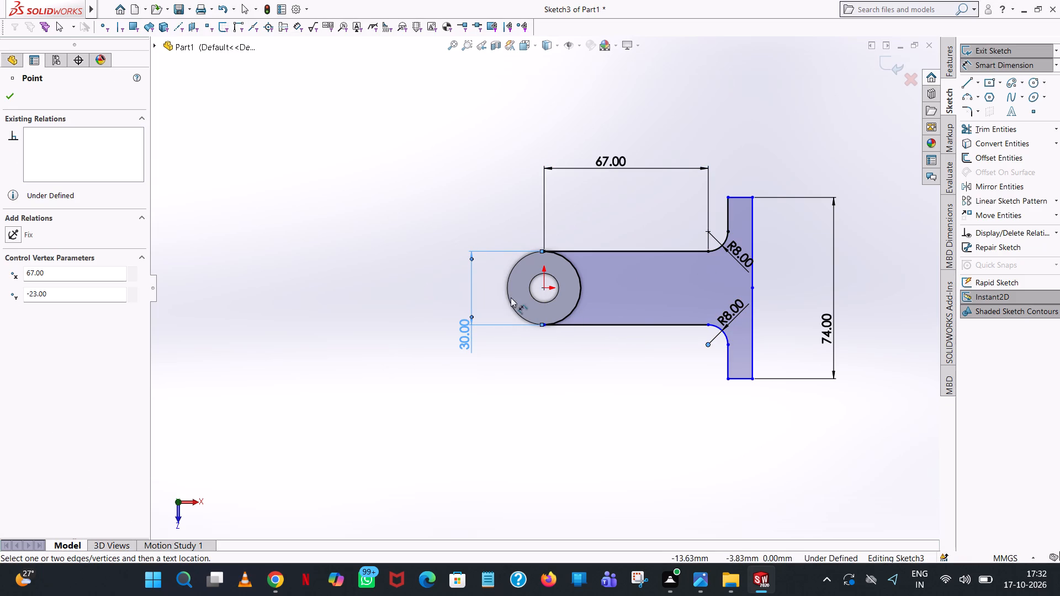
click(543, 288)
click(613, 371)
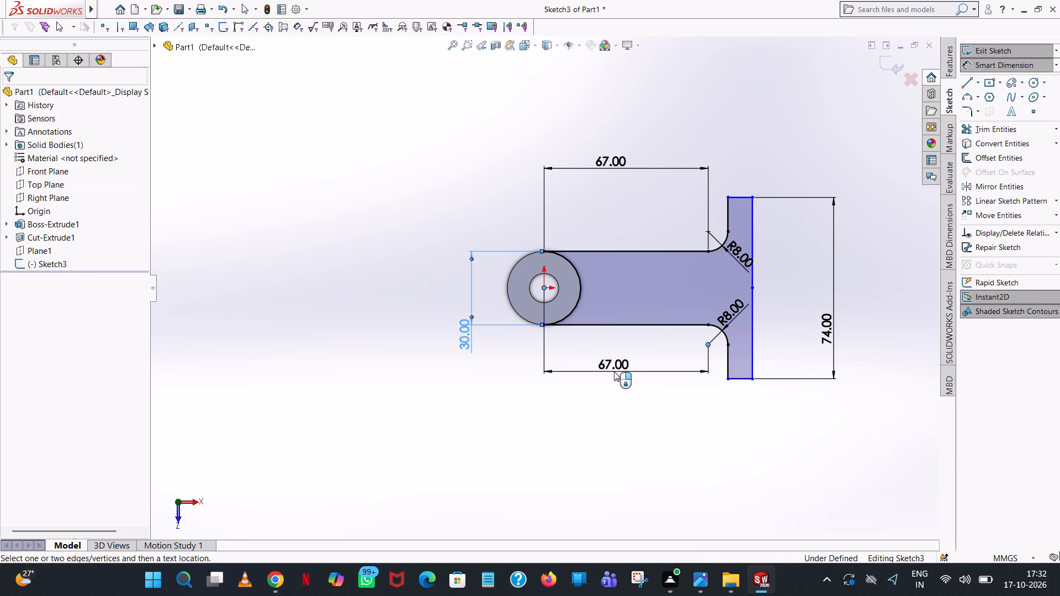
click(564, 354)
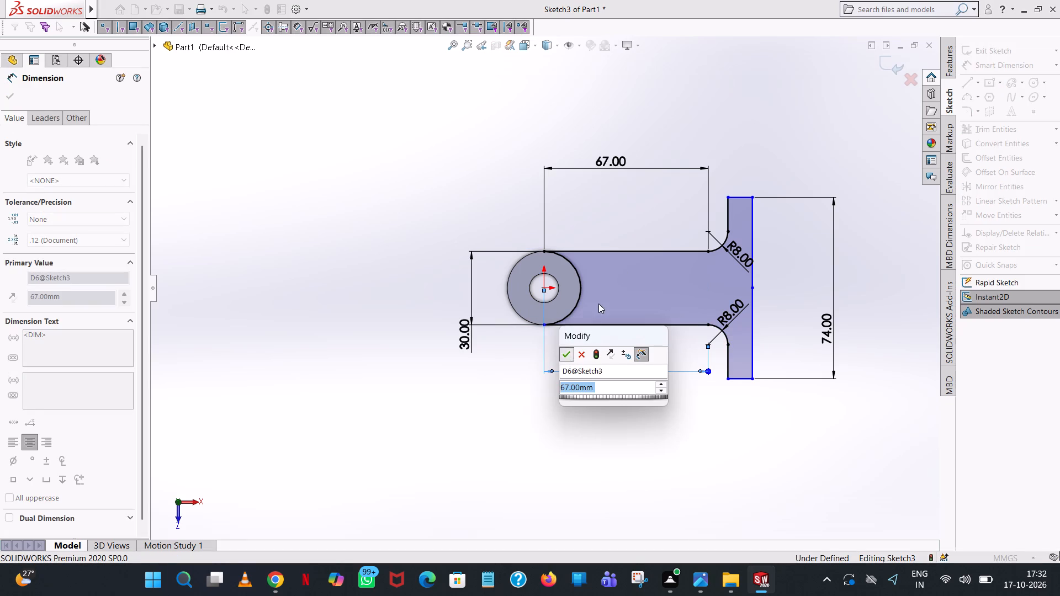
click(677, 173)
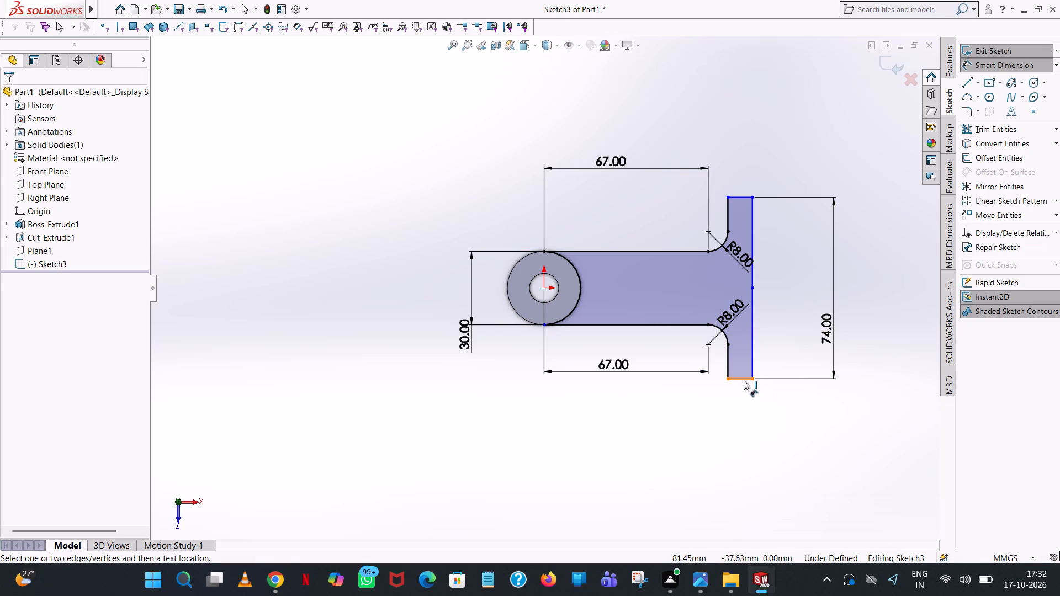
Dimension the flange's thickness along its lower end line.
click(744, 380)
click(744, 429)
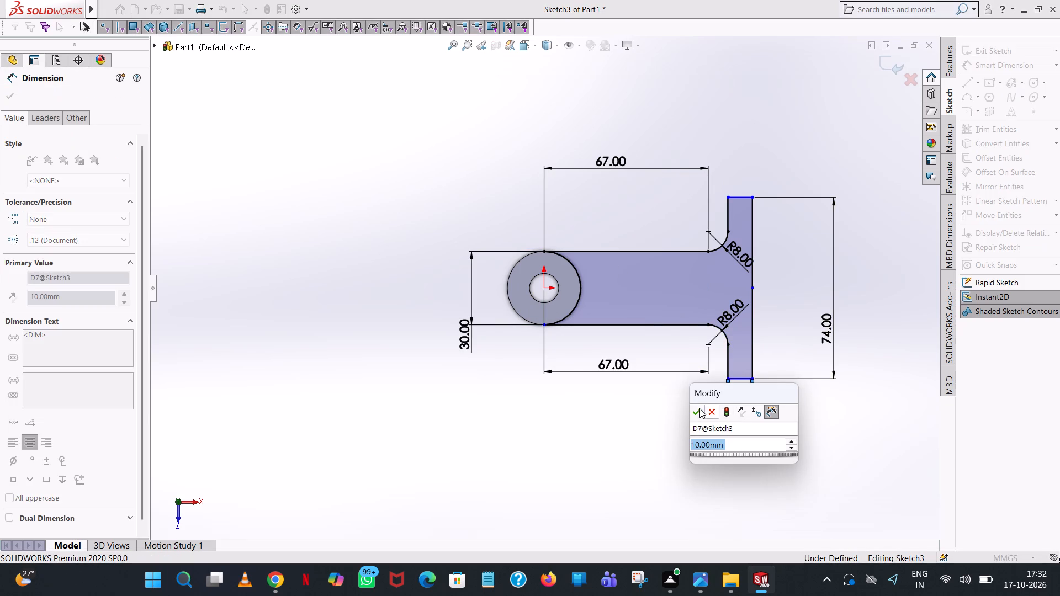
click(696, 408)
click(812, 277)
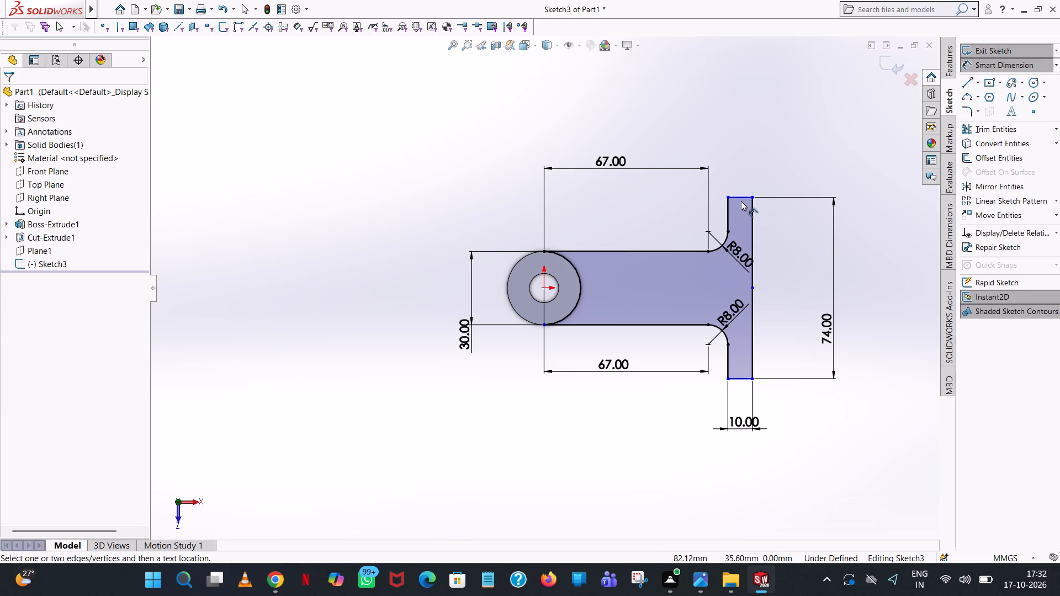
Dimension the vertical distance from the flange's lower end line to the origin.
click(740, 378)
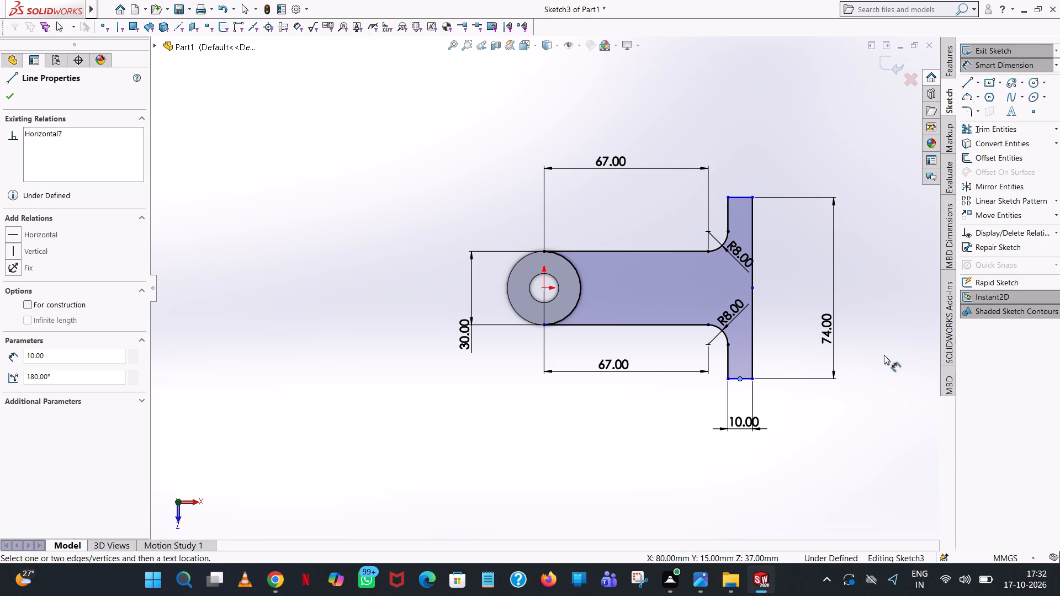
click(988, 68)
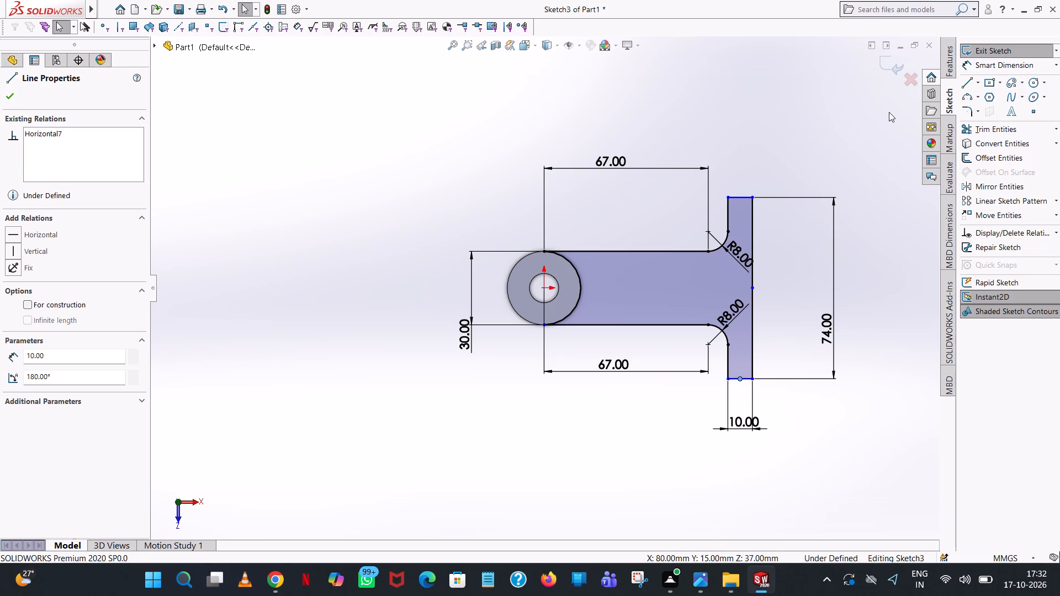
click(889, 112)
click(997, 64)
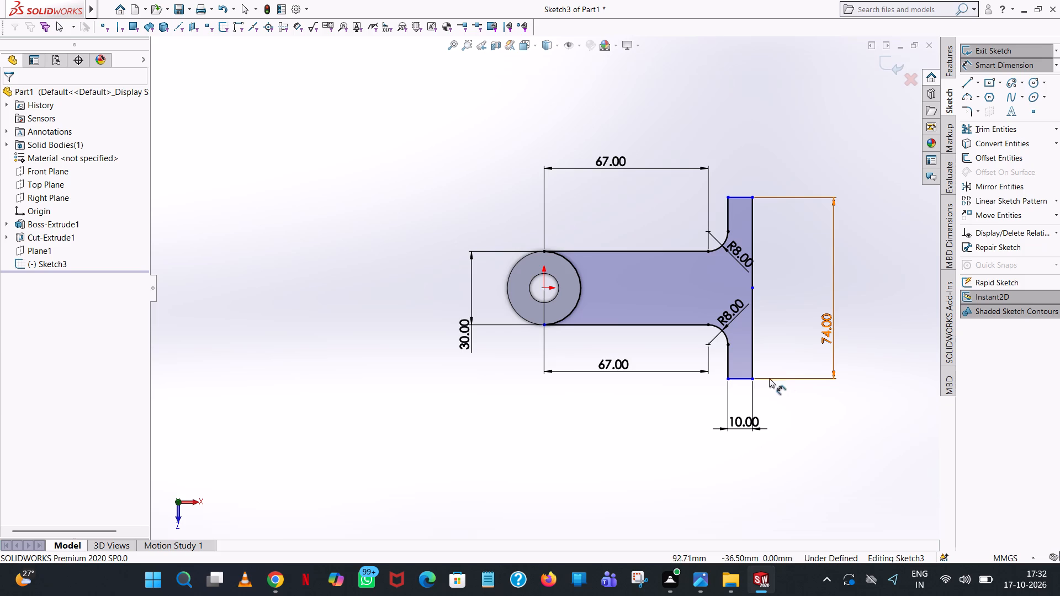
click(744, 378)
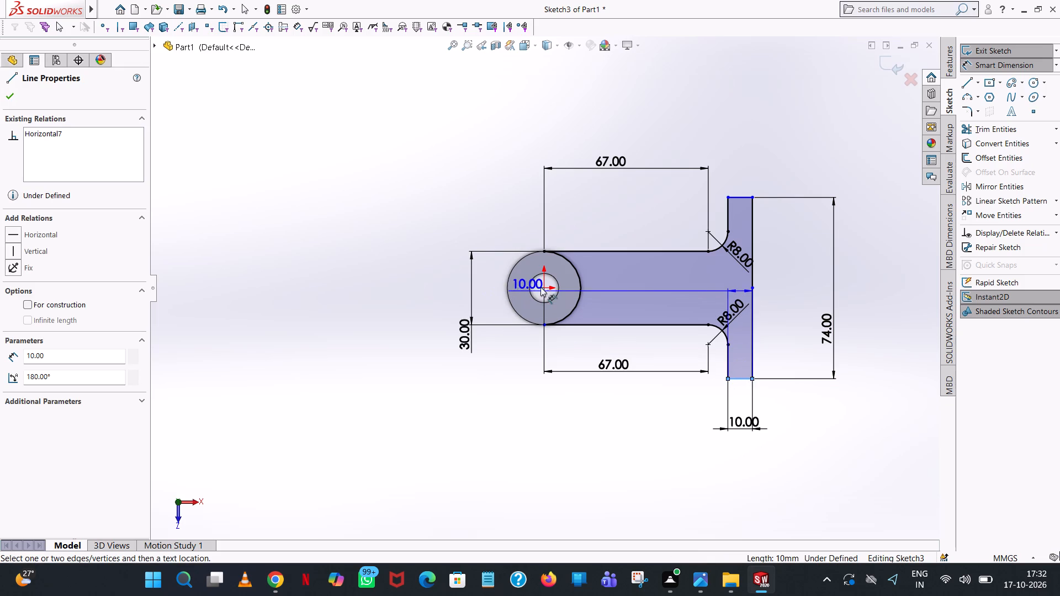
click(542, 286)
click(432, 299)
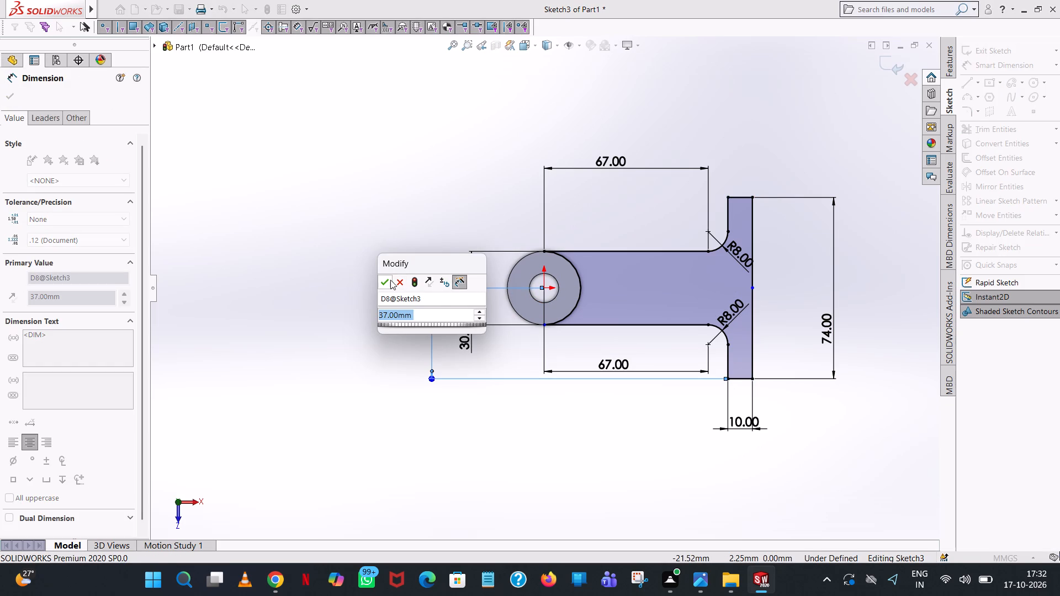
click(387, 280)
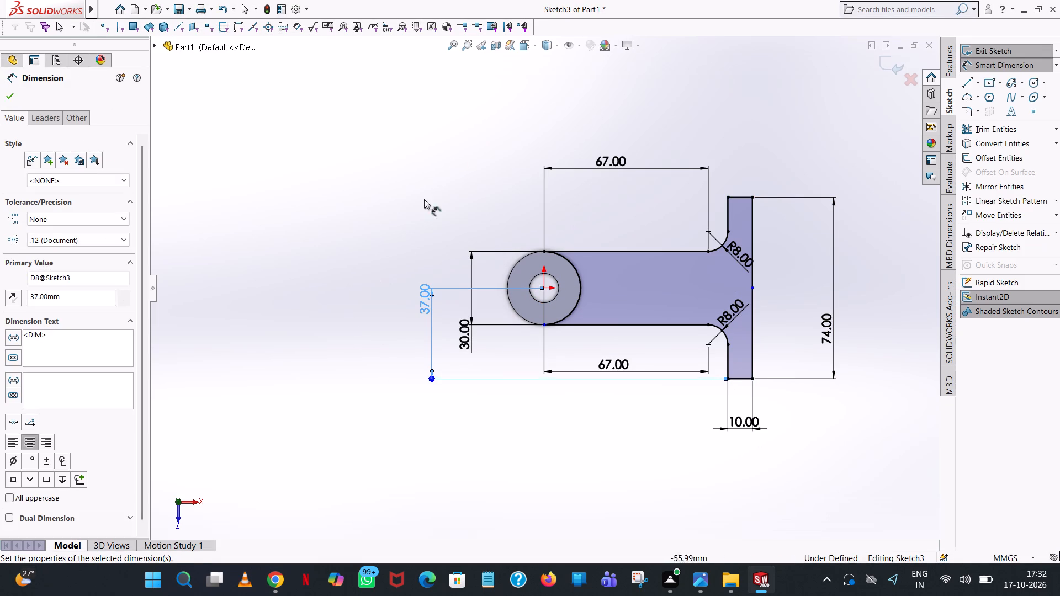
click(493, 94)
Dimension the vertical distance from the point midway along the flange's outer line to its upper outer corner.
scroll(770, 273, down, 5)
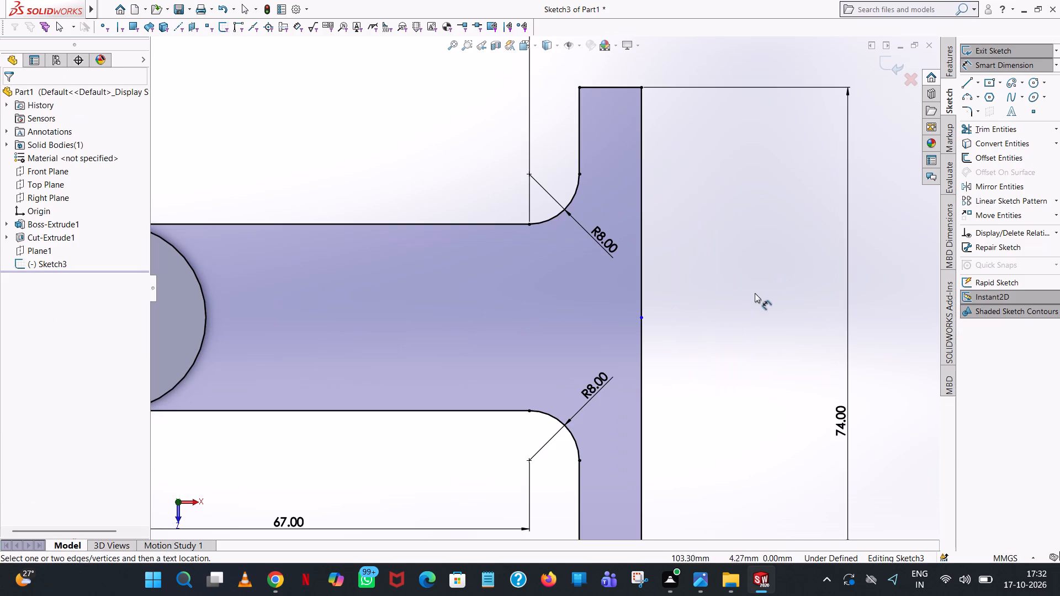
click(642, 318)
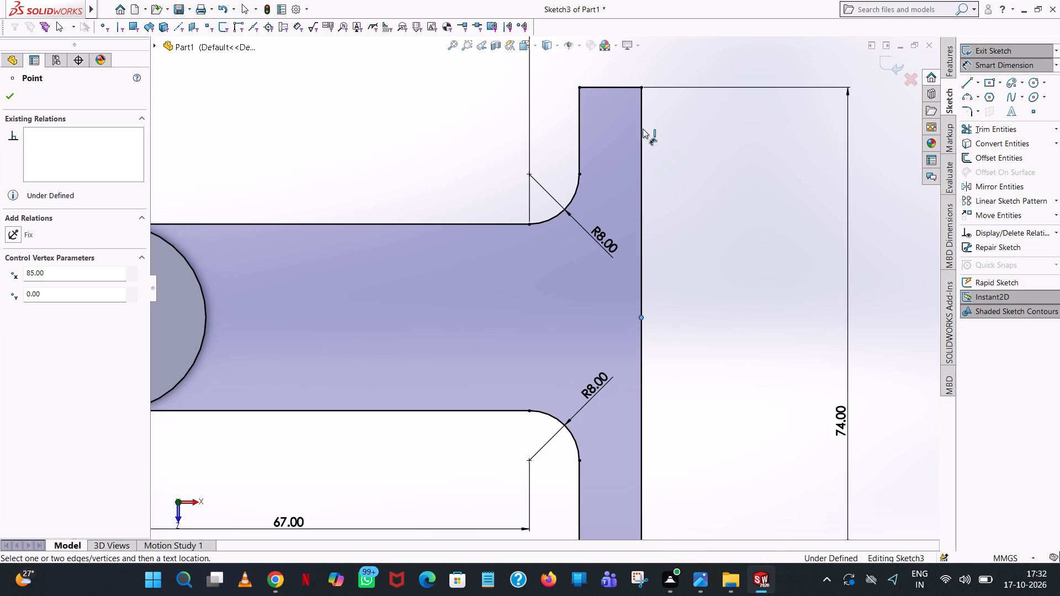
click(640, 87)
click(799, 95)
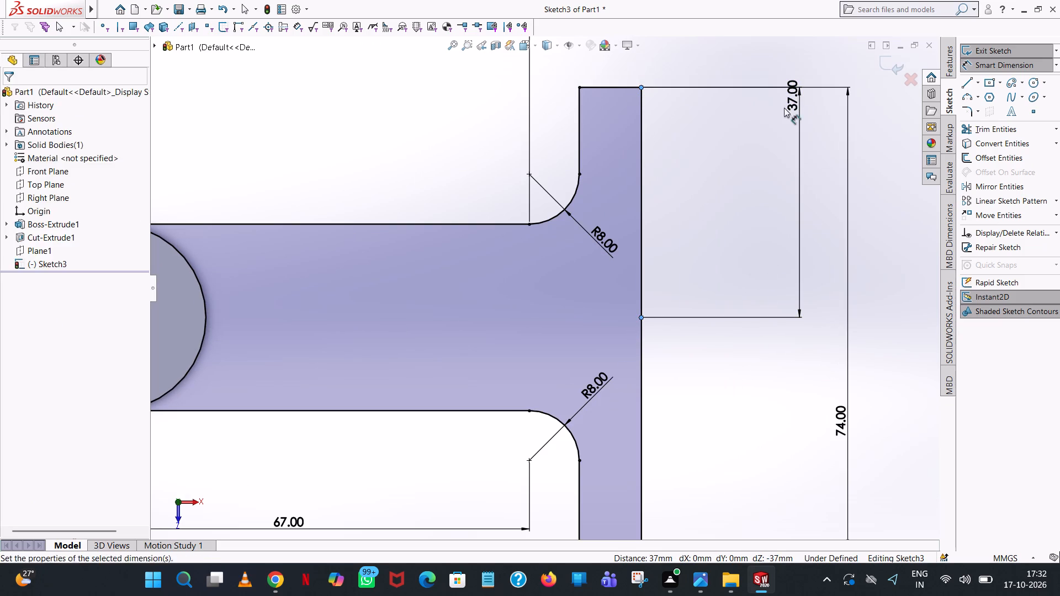
click(753, 79)
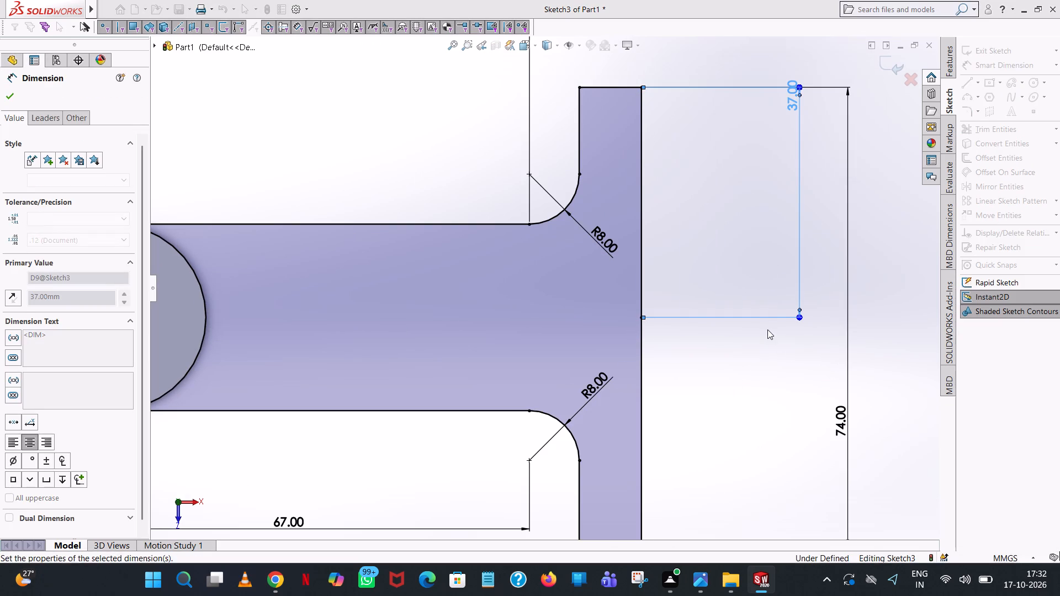
click(766, 333)
Extrude the T-shaped arm and flange profile 8 mm with the Mid Plane end condition, merged with the bored cylinder.
scroll(766, 333, up, 7)
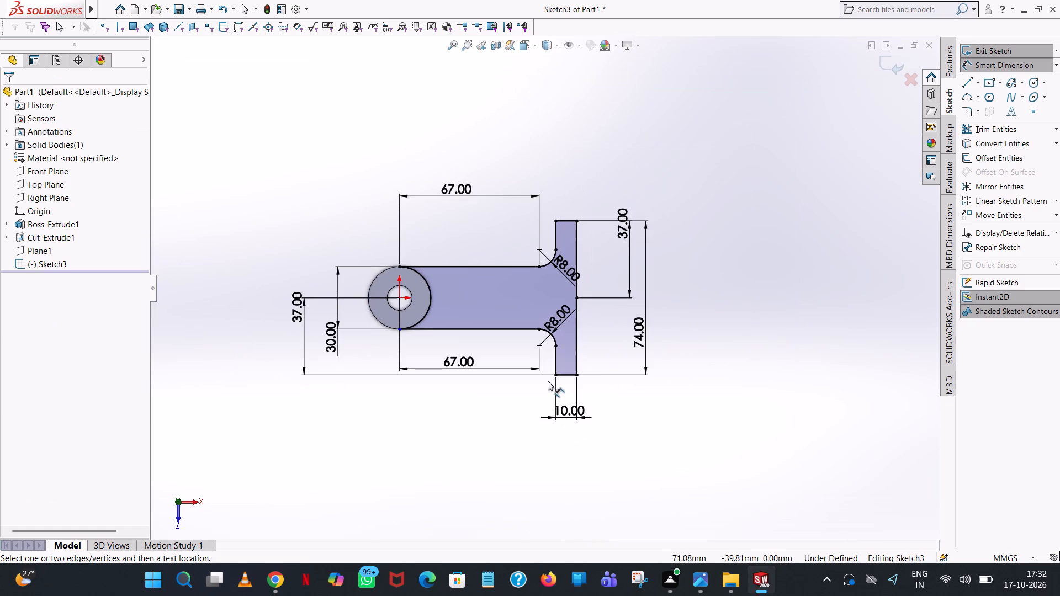
scroll(405, 330, down, 10)
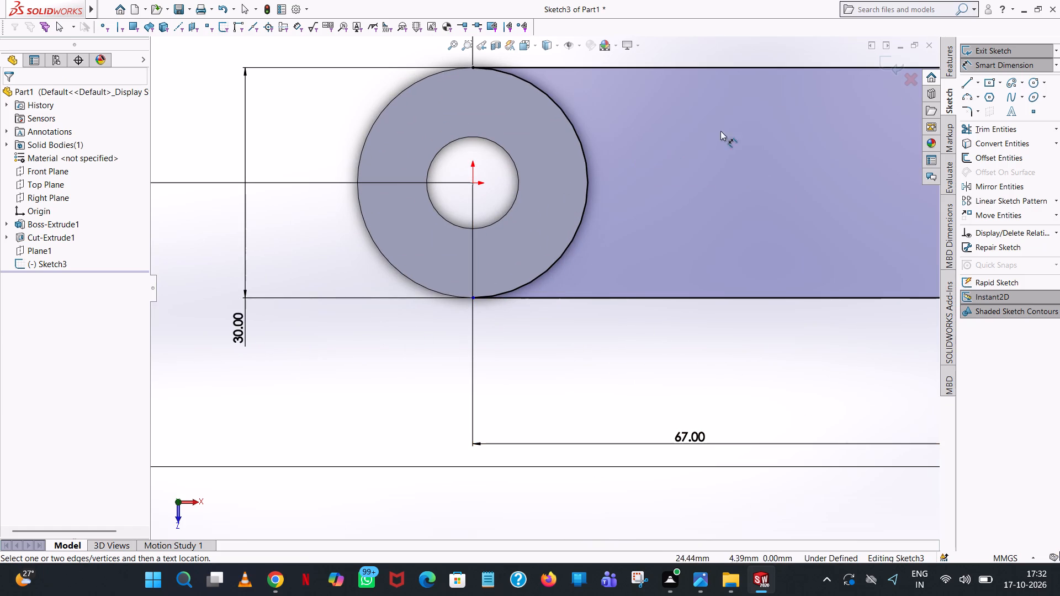
scroll(619, 281, up, 7)
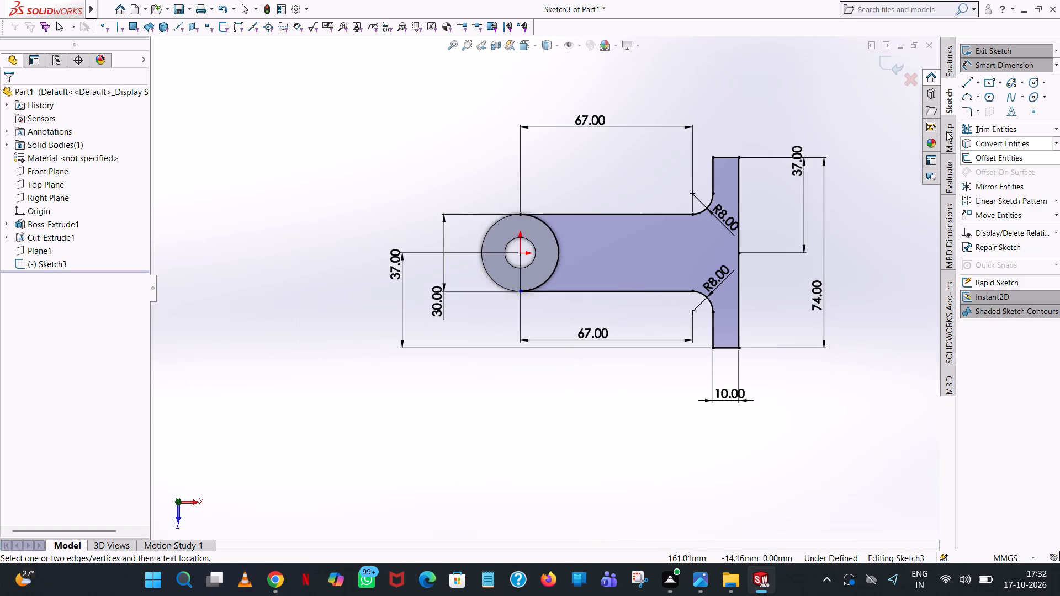
click(948, 56)
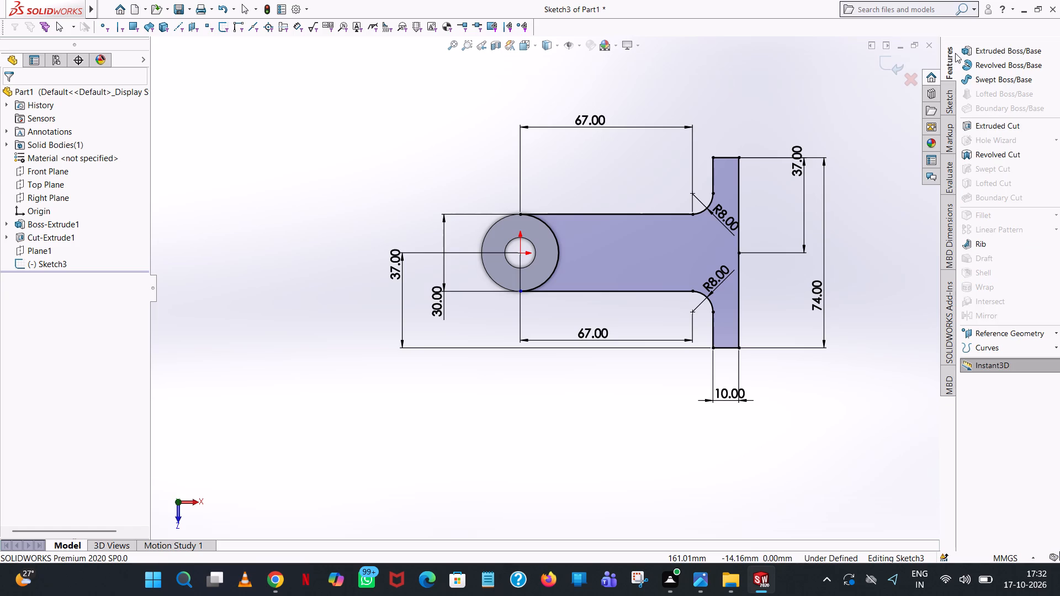
click(967, 49)
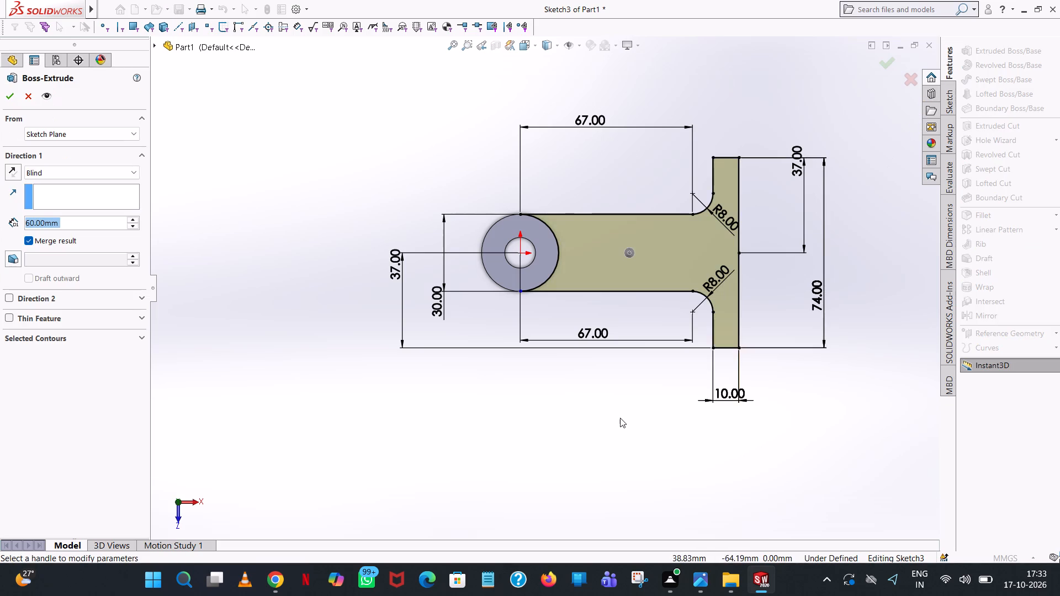
scroll(620, 418, up, 1)
middle_drag(619, 416, 620, 246)
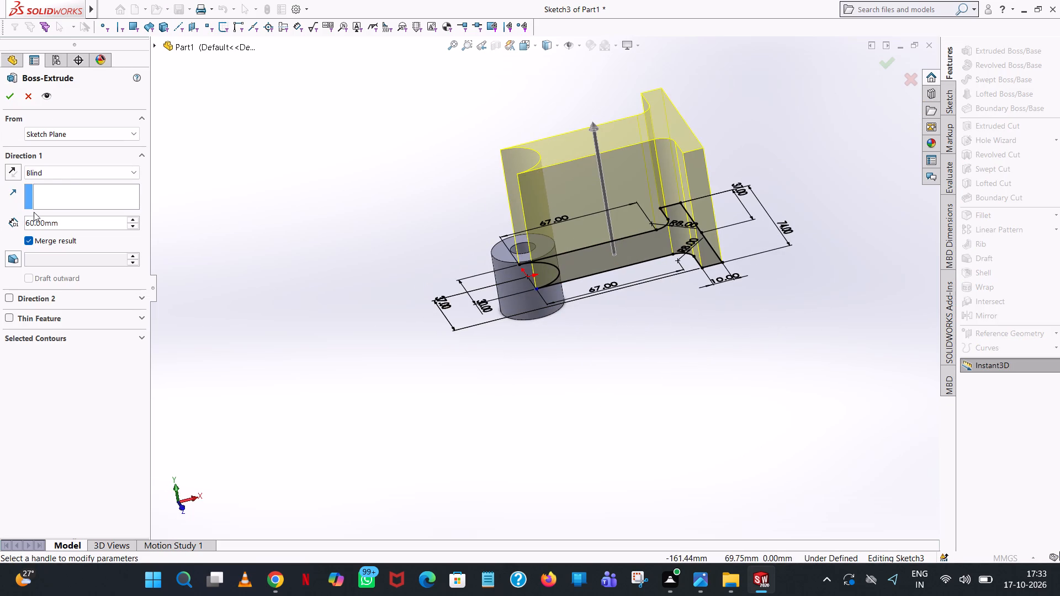
click(65, 173)
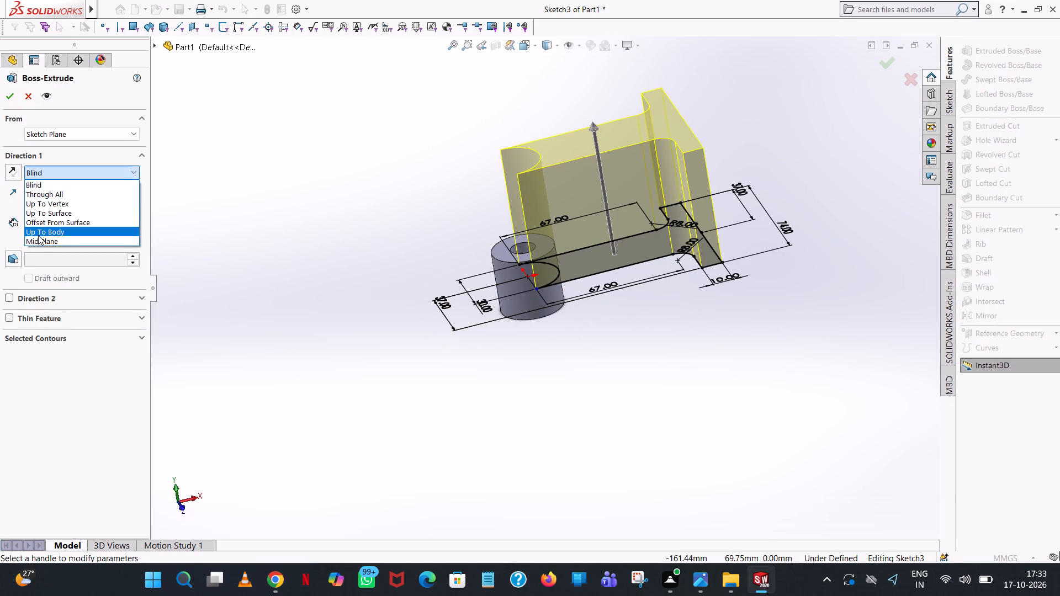
click(38, 238)
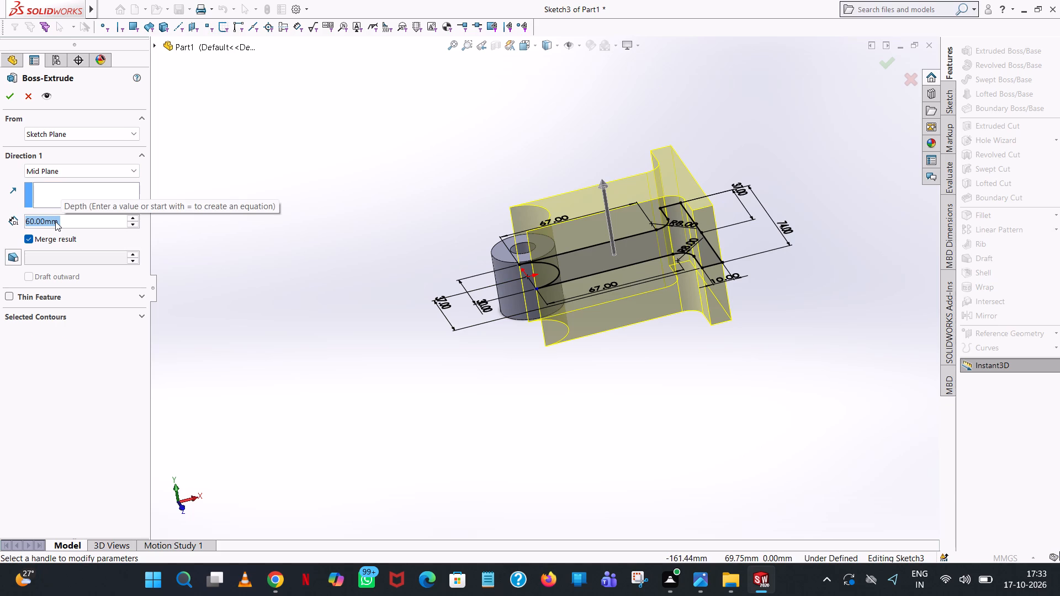
key(8)
click(371, 131)
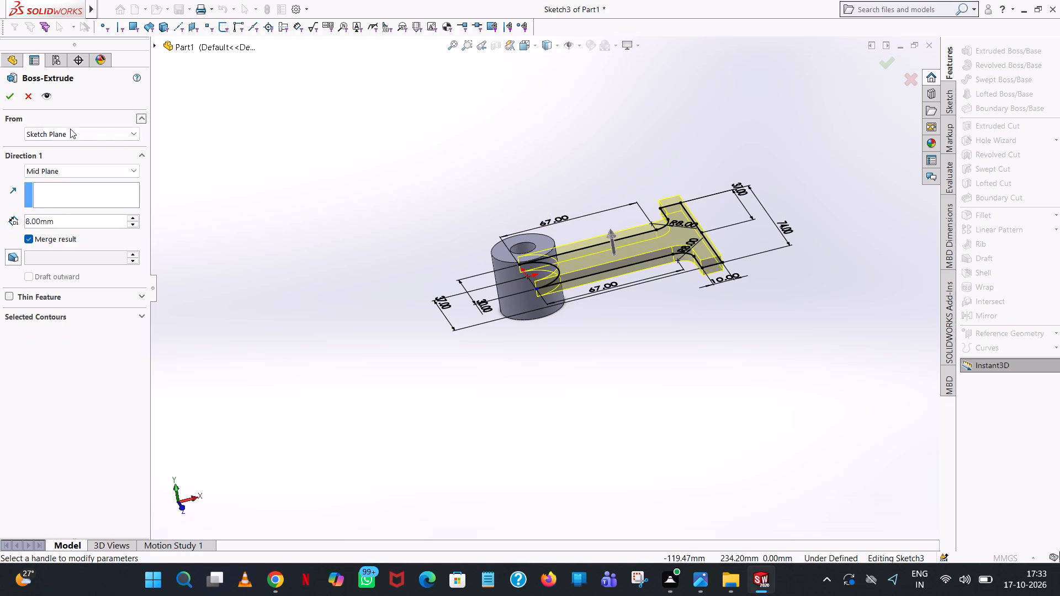
click(13, 98)
click(553, 120)
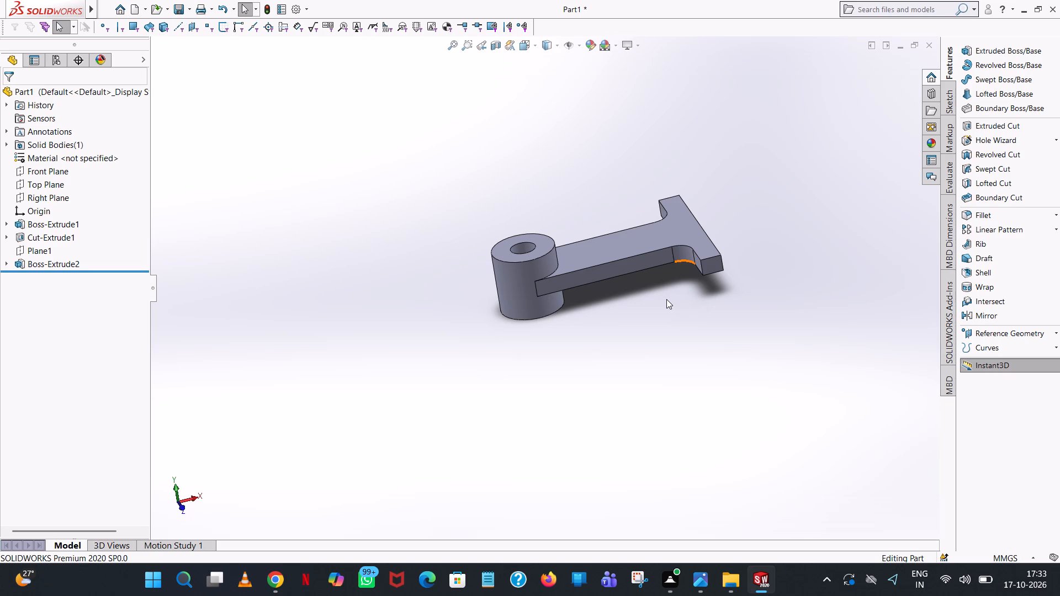
Start an Extruded Boss/Base sketch on the arm's flat upper face and orient the view normal to it.
middle_drag(762, 180, 713, 195)
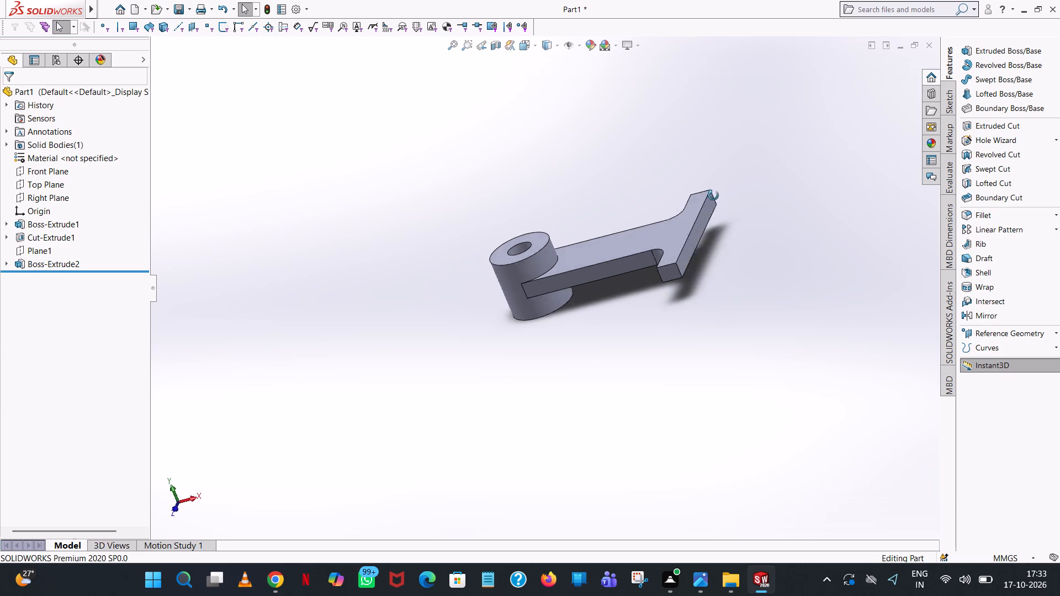
middle_drag(713, 195, 664, 270)
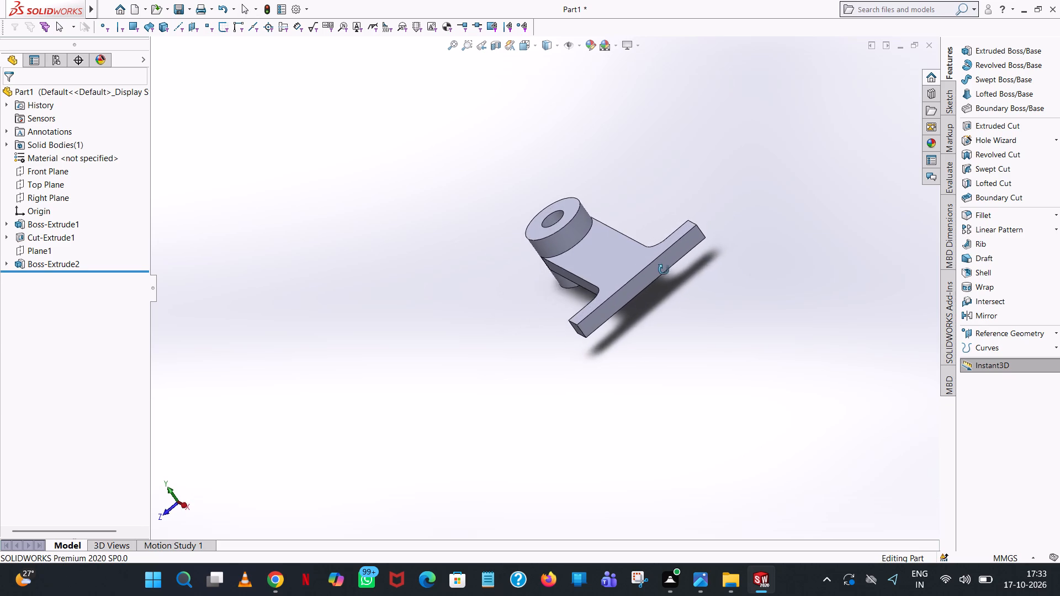
middle_drag(664, 270, 740, 261)
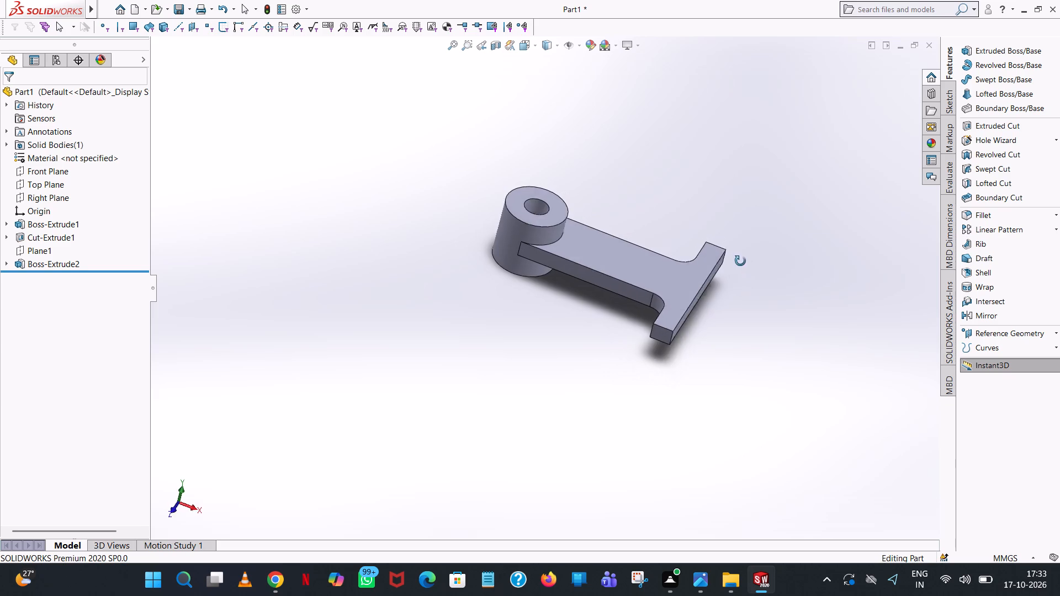
middle_drag(740, 261, 649, 179)
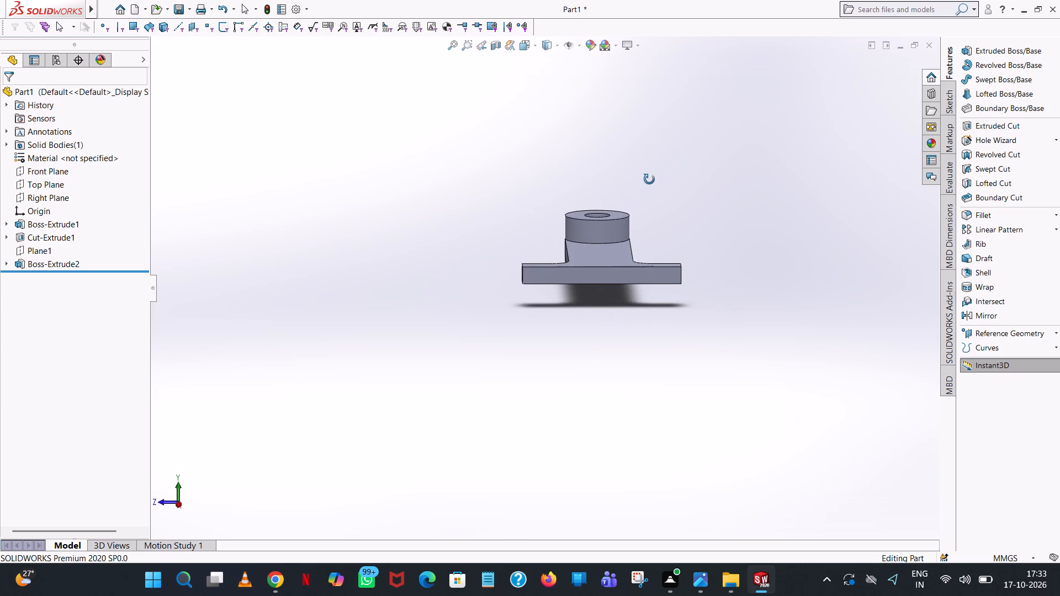
middle_drag(649, 179, 650, 183)
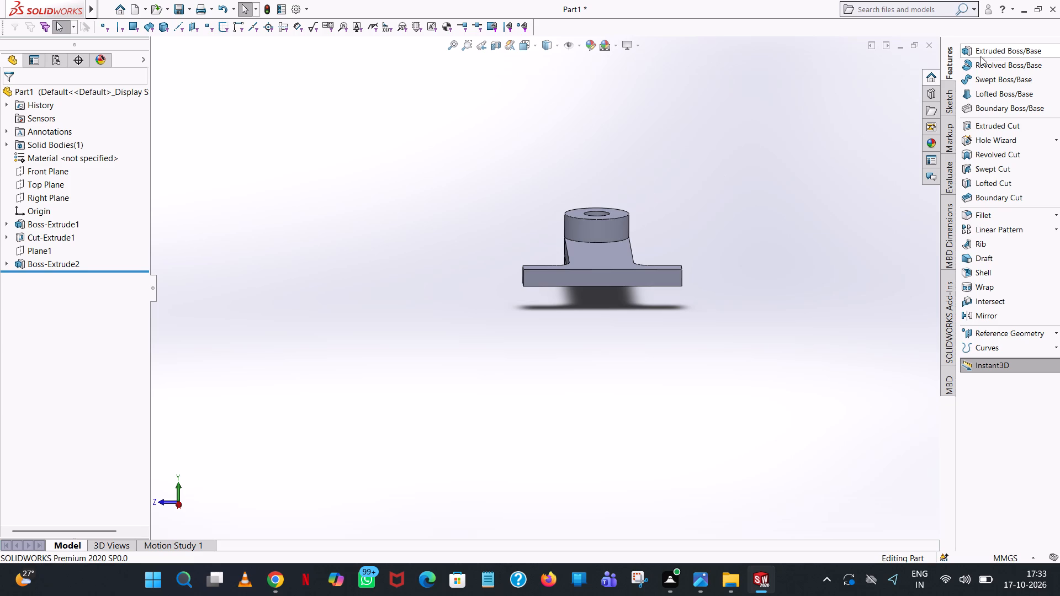
click(997, 49)
middle_drag(764, 125, 789, 356)
scroll(789, 356, up, 1)
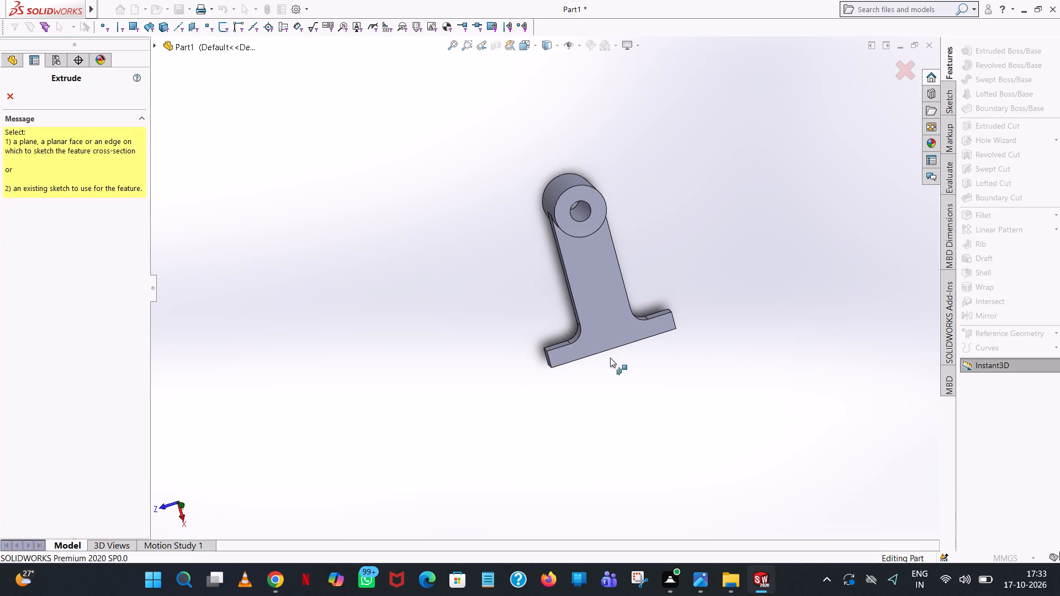
click(608, 334)
key(space)
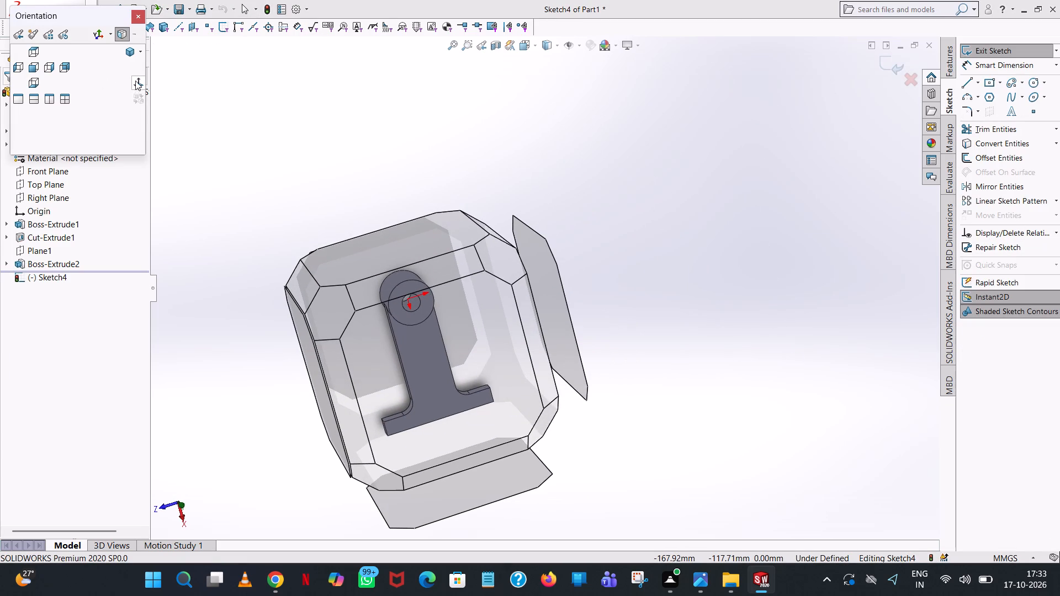
click(136, 81)
Sketch a 25 mm vertical line upward along the flange's outer edge, starting near the edge's middle.
click(966, 79)
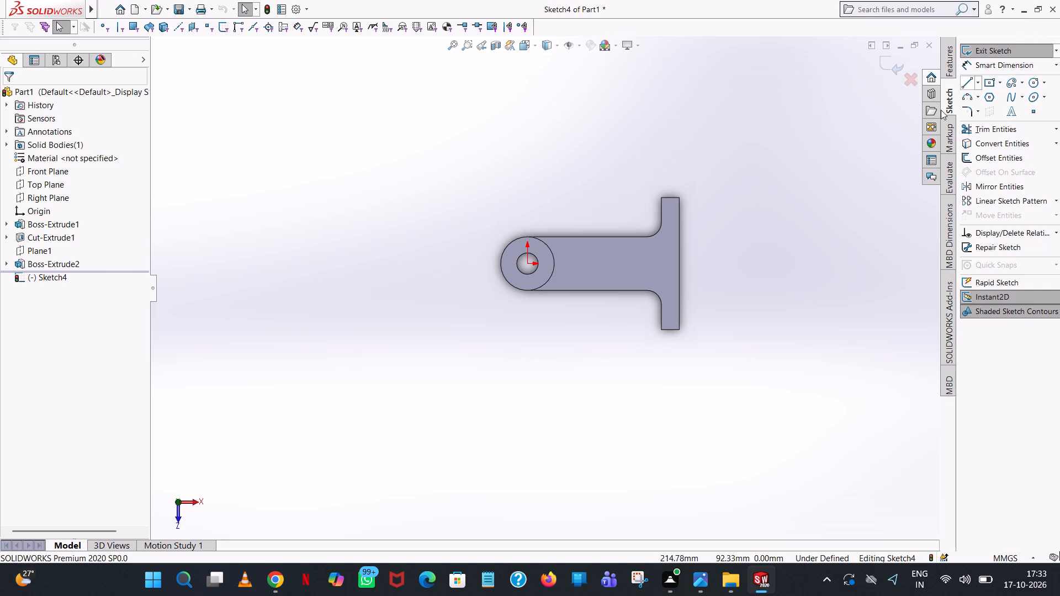
scroll(685, 272, down, 5)
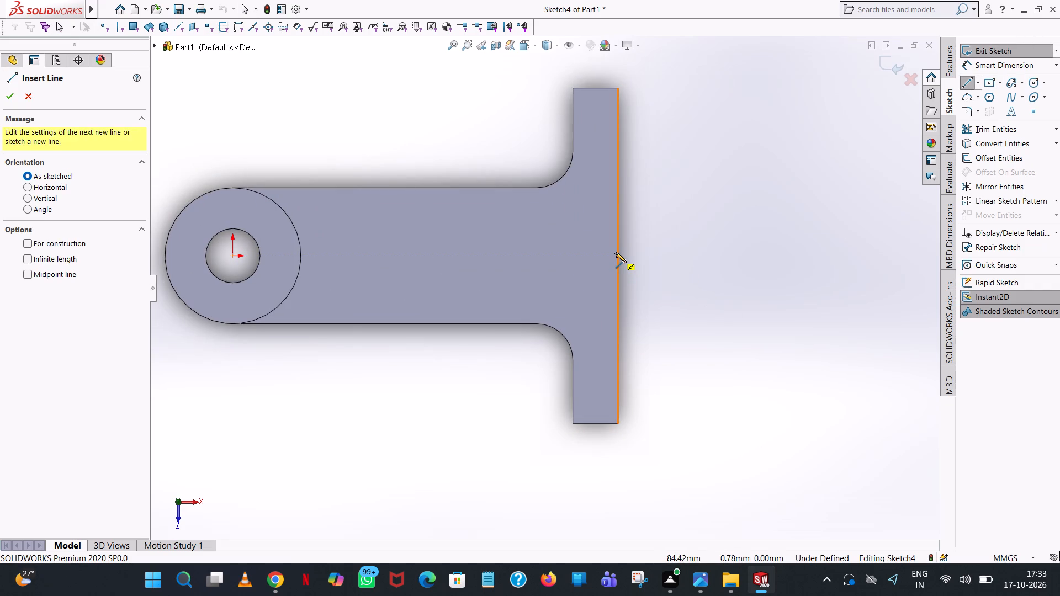
click(616, 252)
click(618, 173)
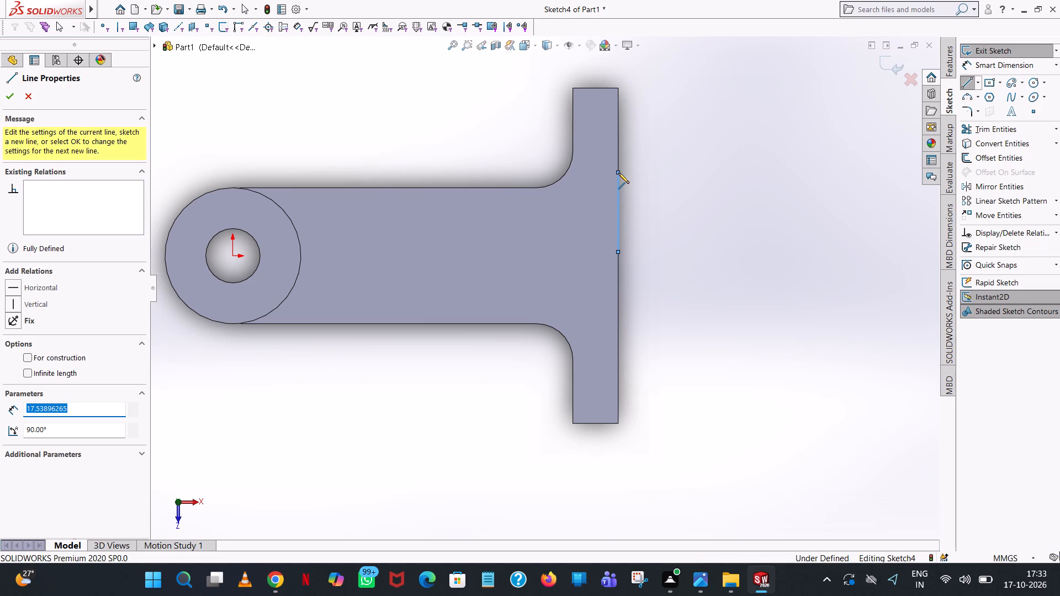
text(25)
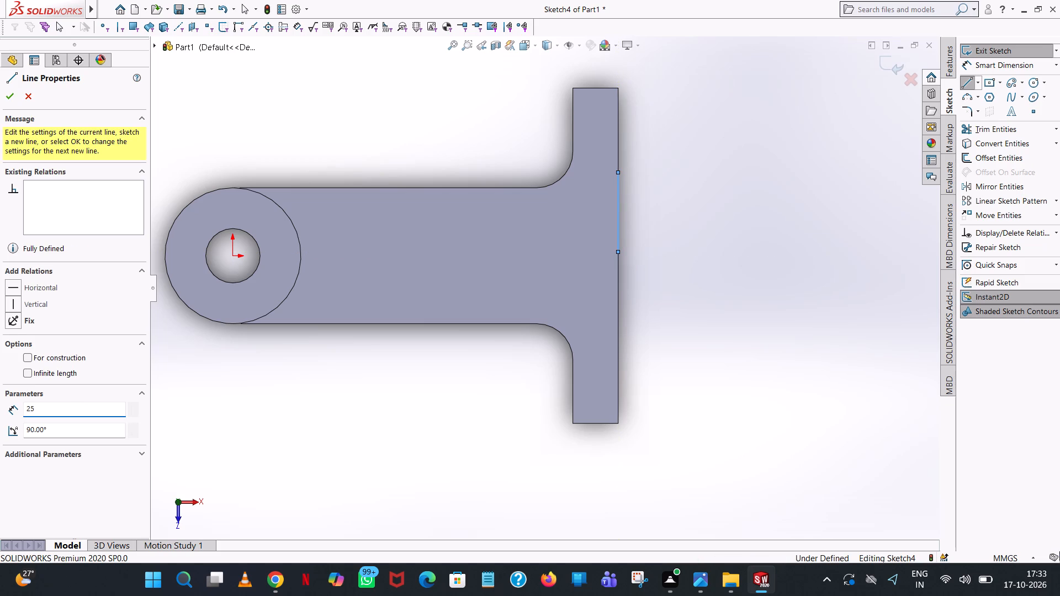
key(Return)
right_click(601, 142)
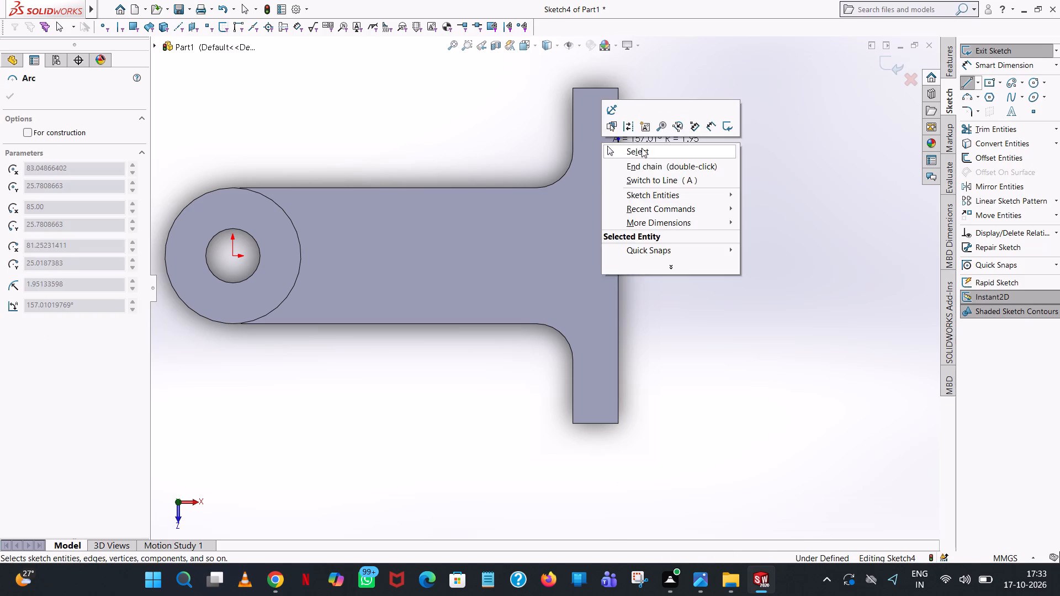
click(642, 148)
Sketch a 4 mm horizontal line inward across the flange from the upper end of the vertical line.
click(973, 79)
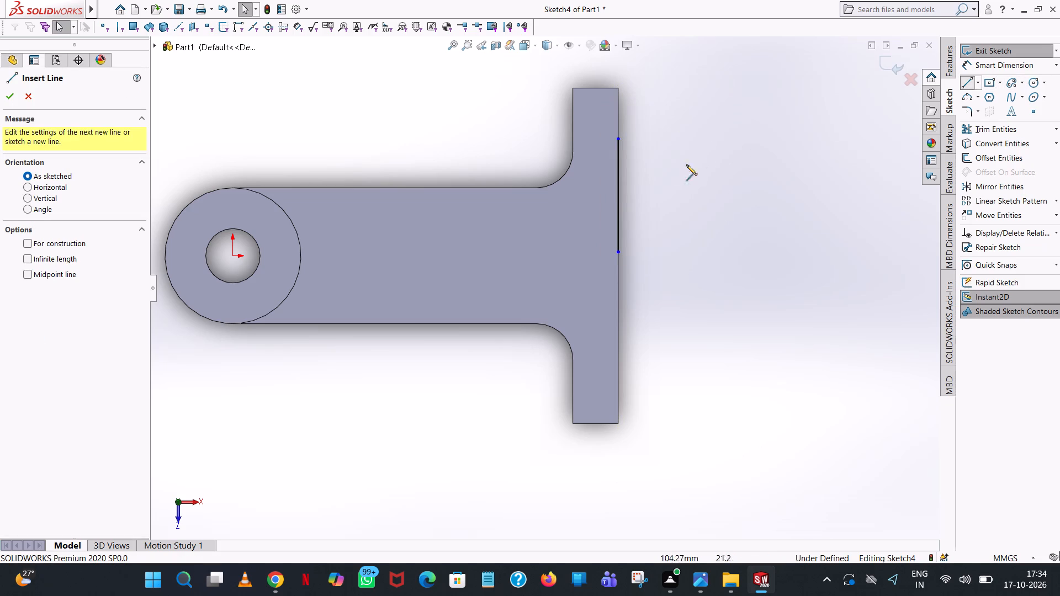
click(619, 137)
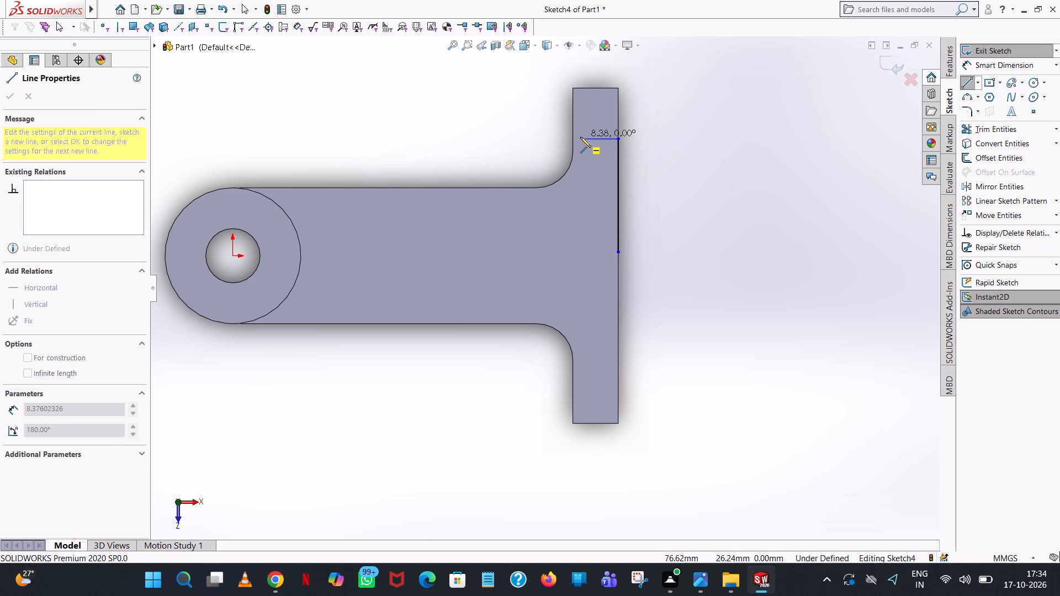
click(580, 137)
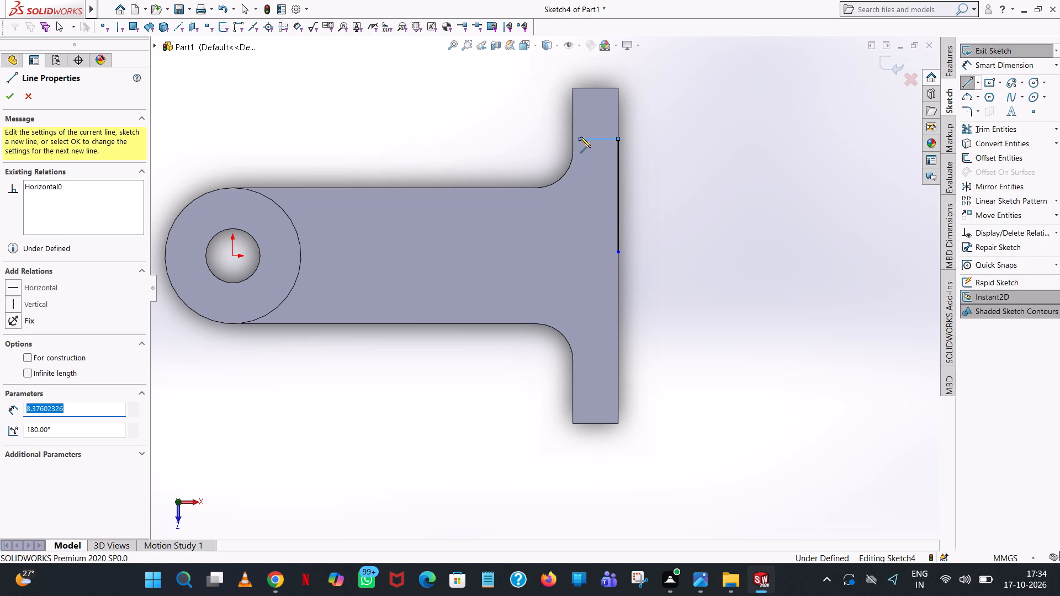
key(4)
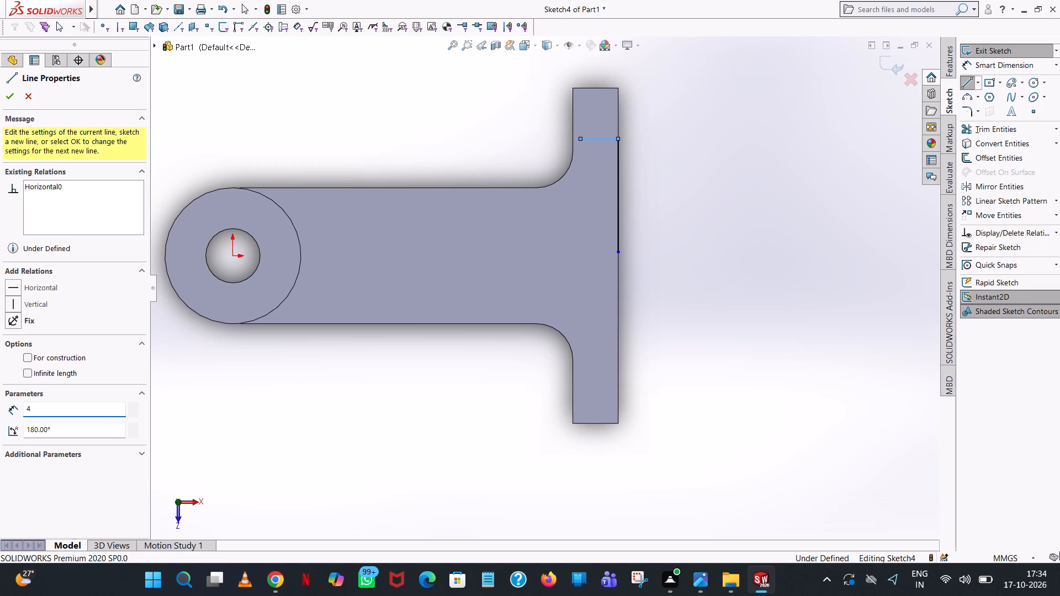
key(Return)
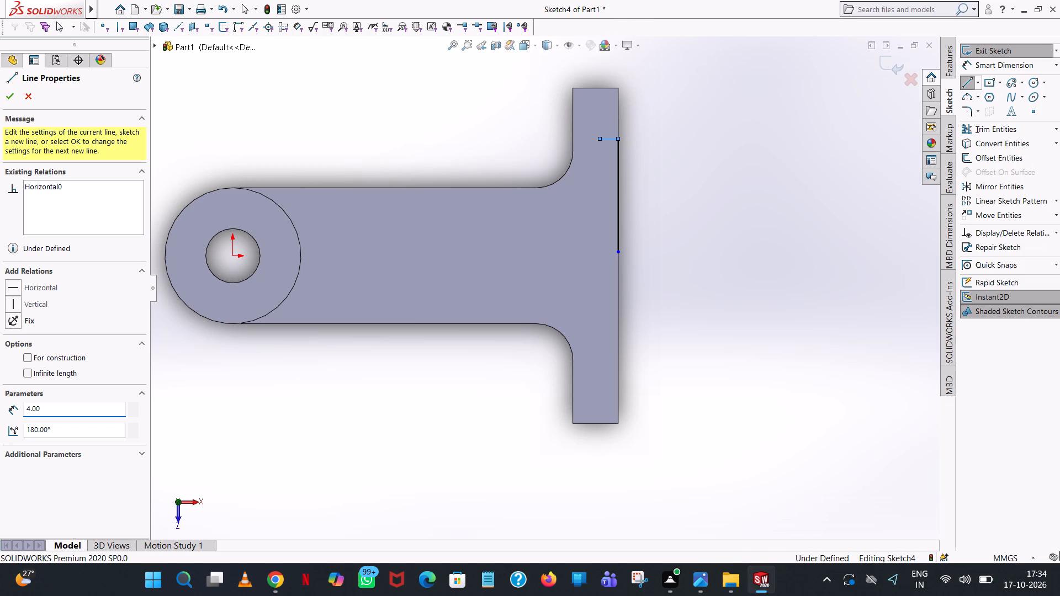
right_click(580, 137)
click(632, 141)
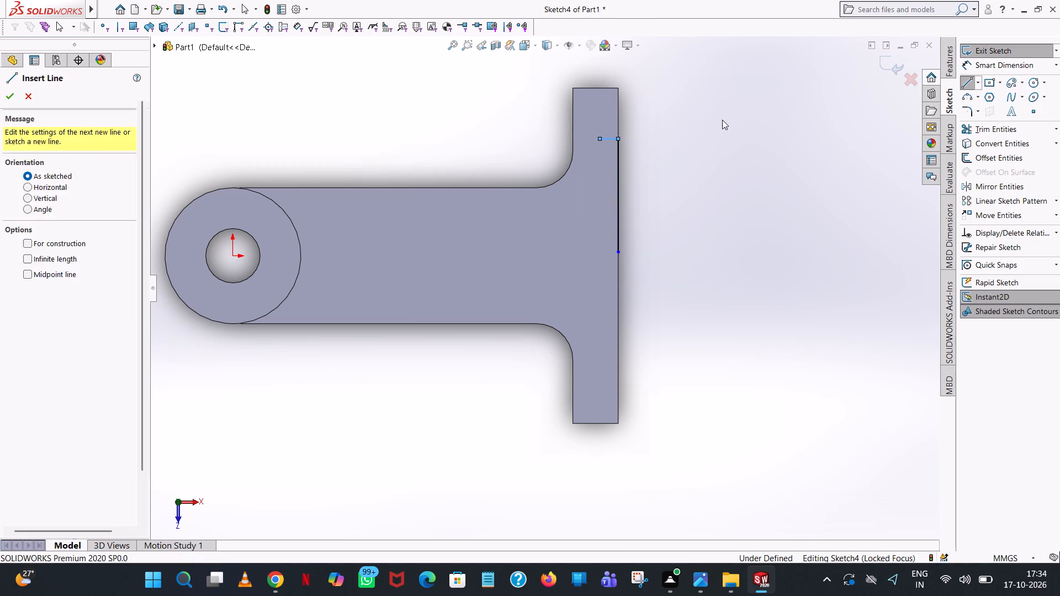
Sketch a vertical line about 22.65 mm long down the flange's outer edge from the first line's lower end.
click(966, 81)
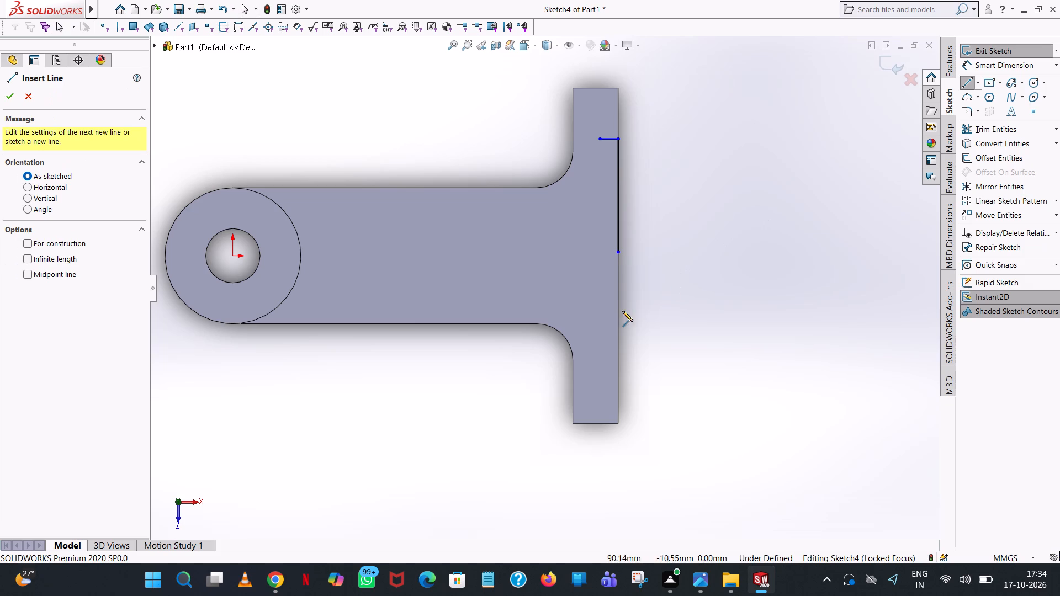
click(617, 252)
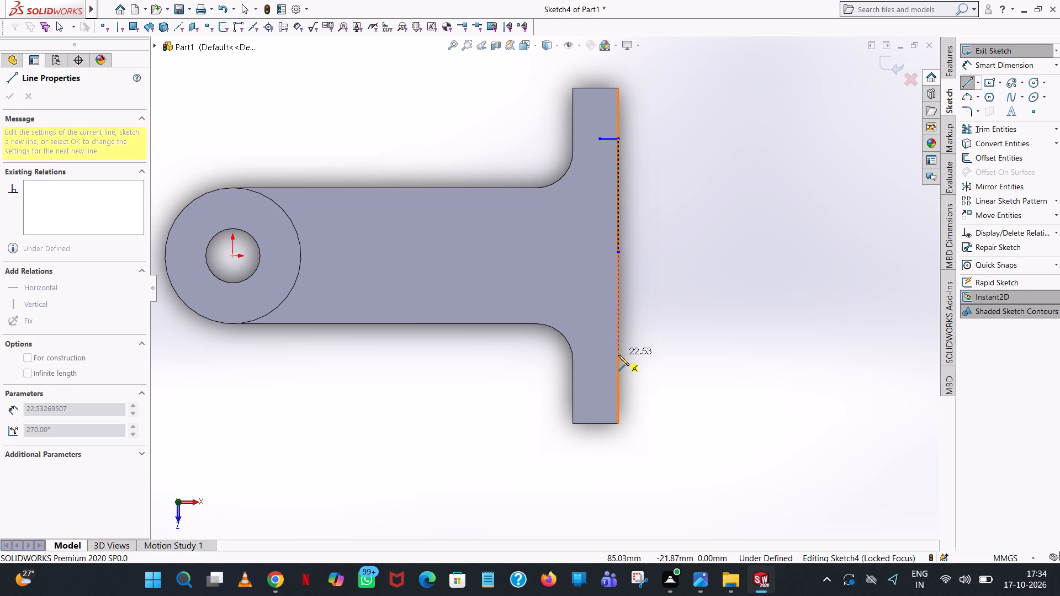
click(618, 355)
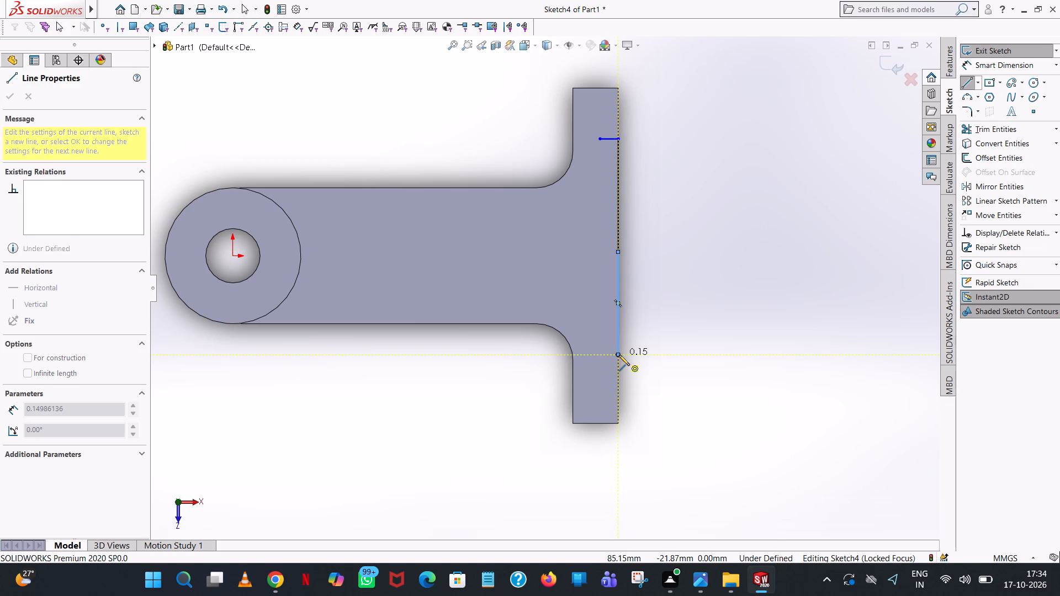
right_drag(618, 356, 619, 366)
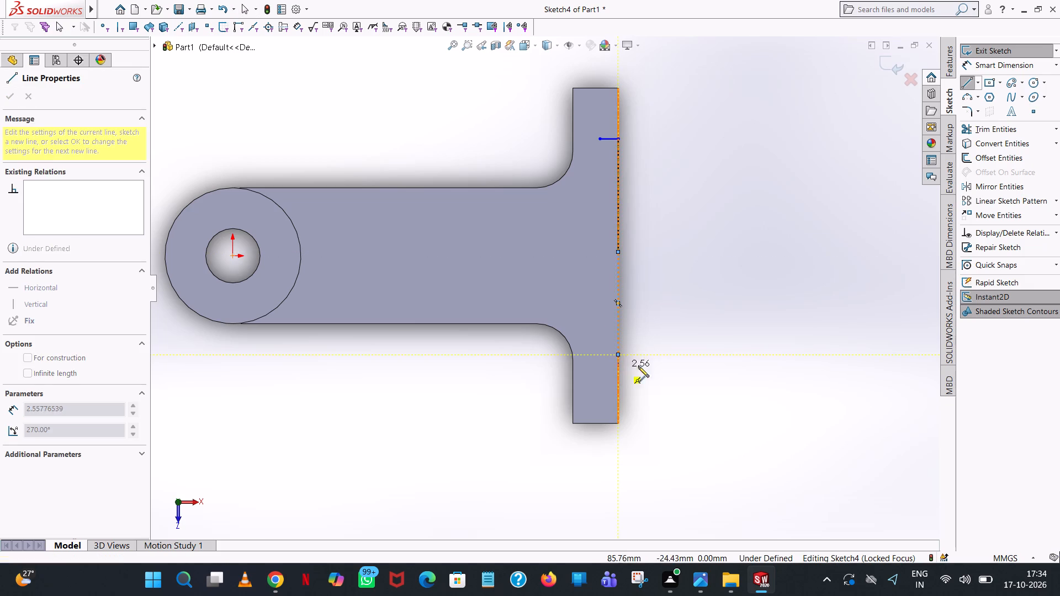
right_click(685, 374)
click(715, 388)
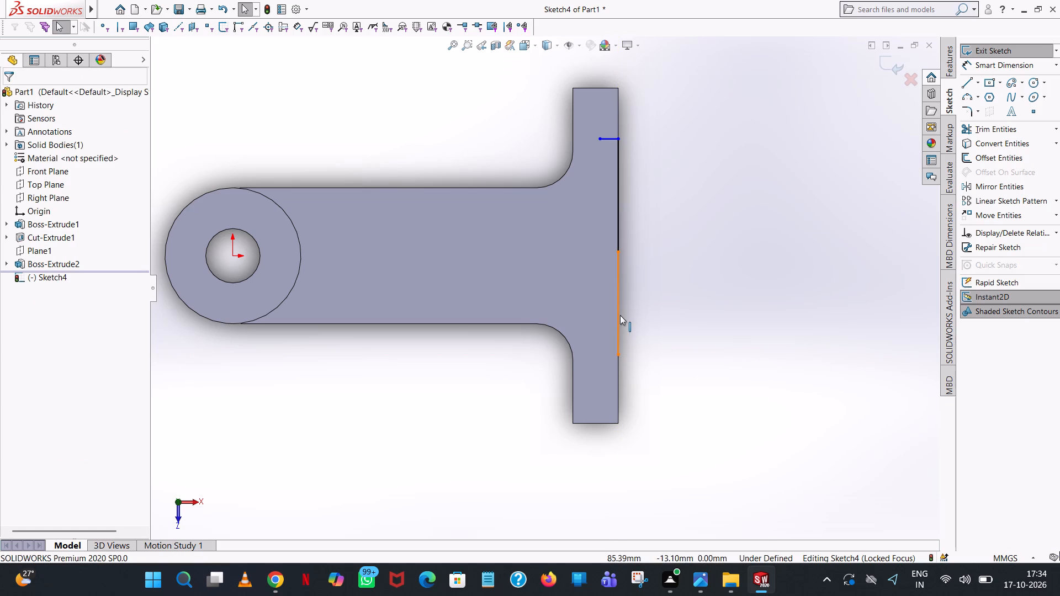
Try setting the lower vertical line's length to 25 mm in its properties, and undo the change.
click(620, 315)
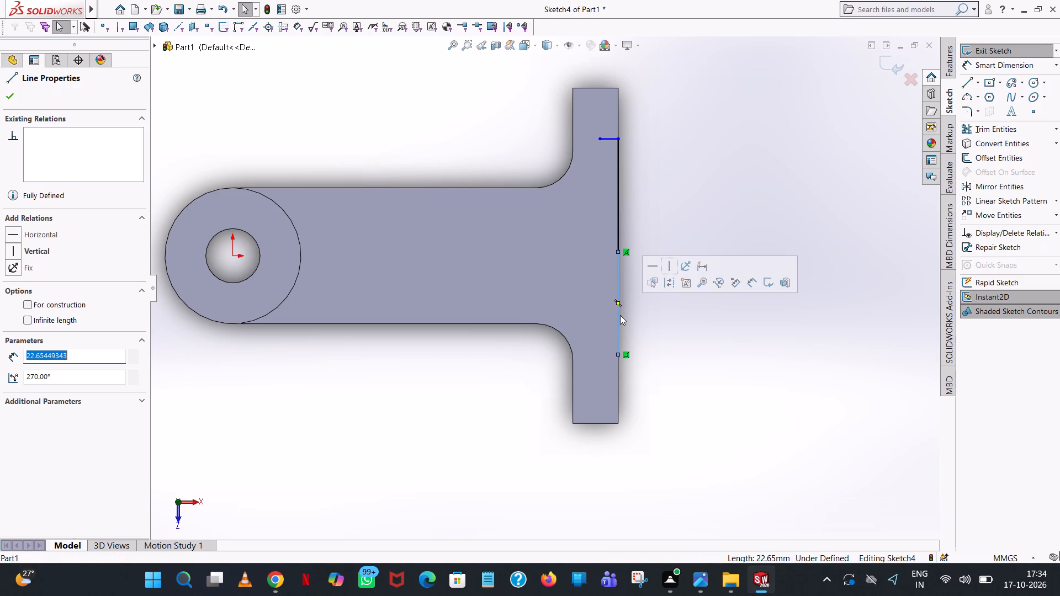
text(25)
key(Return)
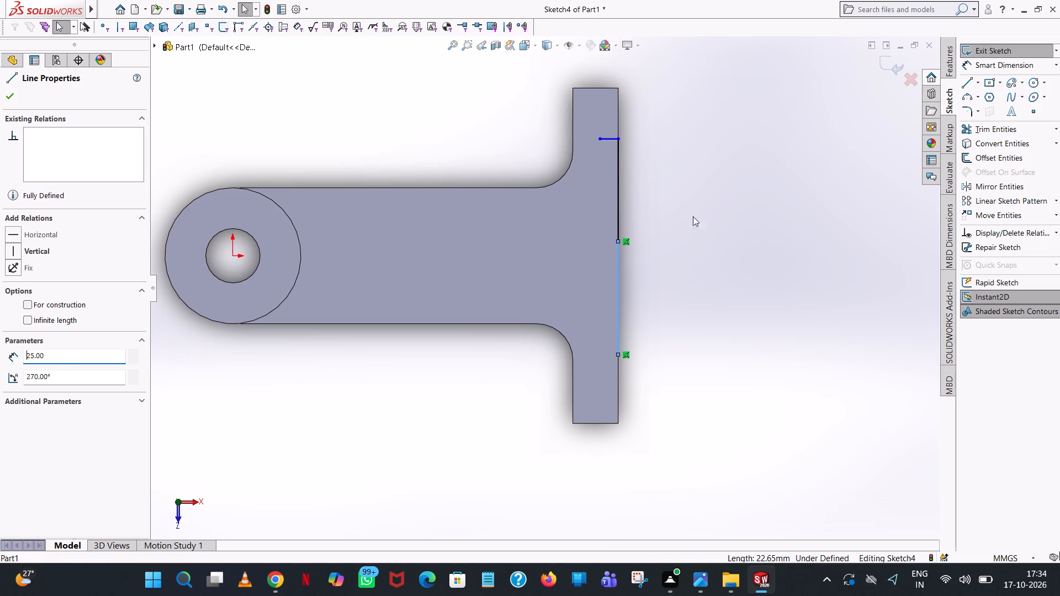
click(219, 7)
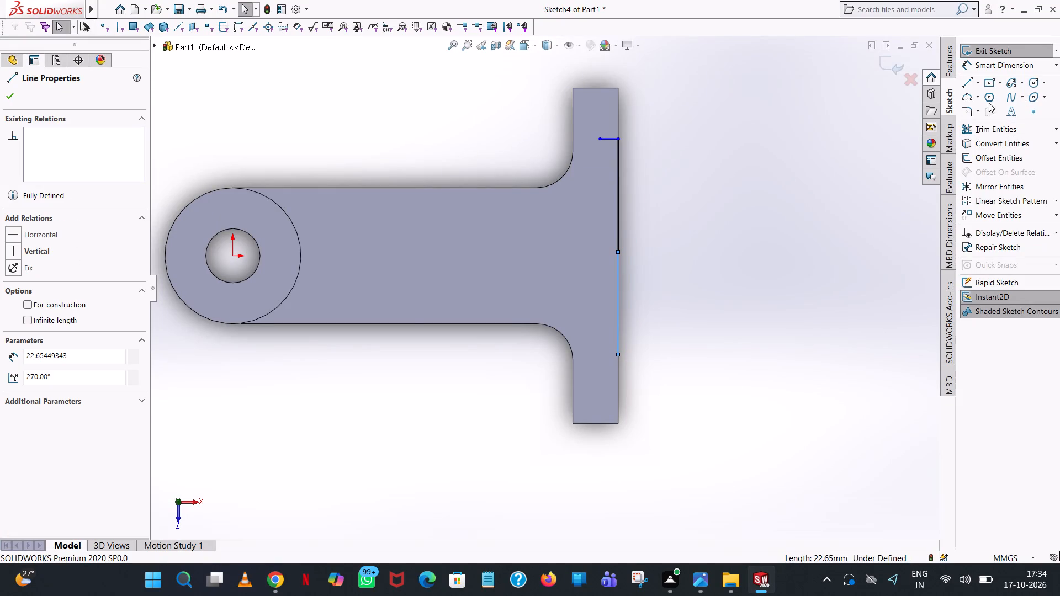
Dimension the distance between the two endpoints of the upper vertical line on the flange's outer edge.
click(1021, 63)
click(617, 251)
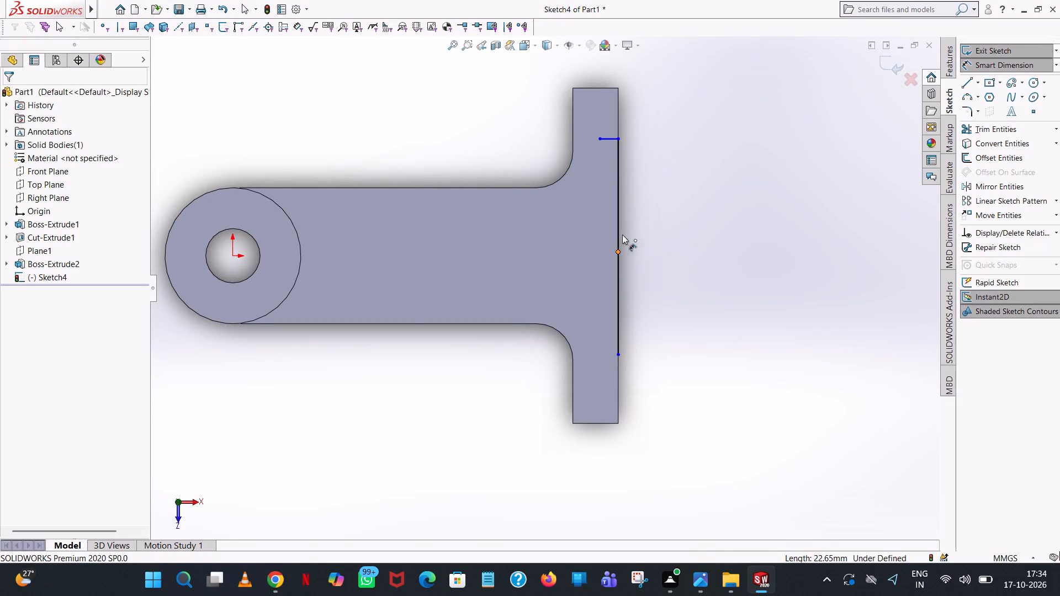
click(618, 137)
click(741, 135)
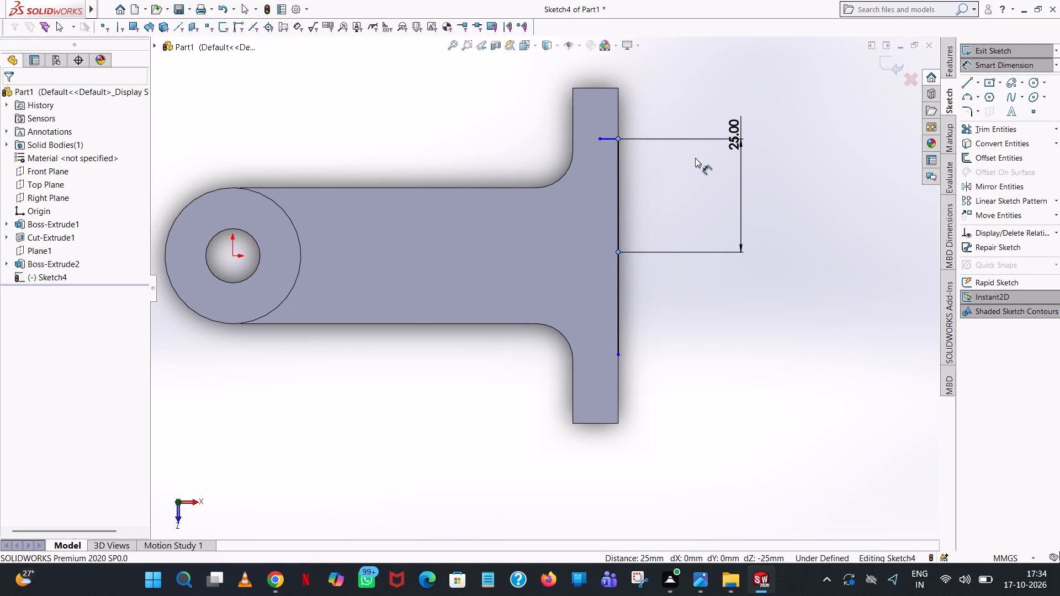
click(698, 119)
click(639, 113)
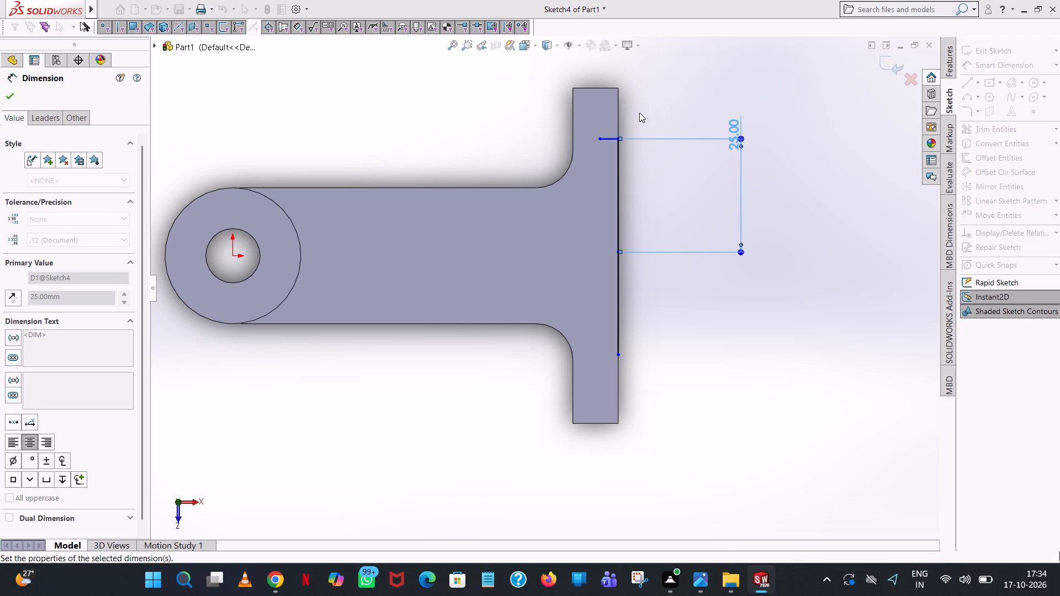
Dimension the length of the short horizontal line at the top of the flange sketch.
click(607, 139)
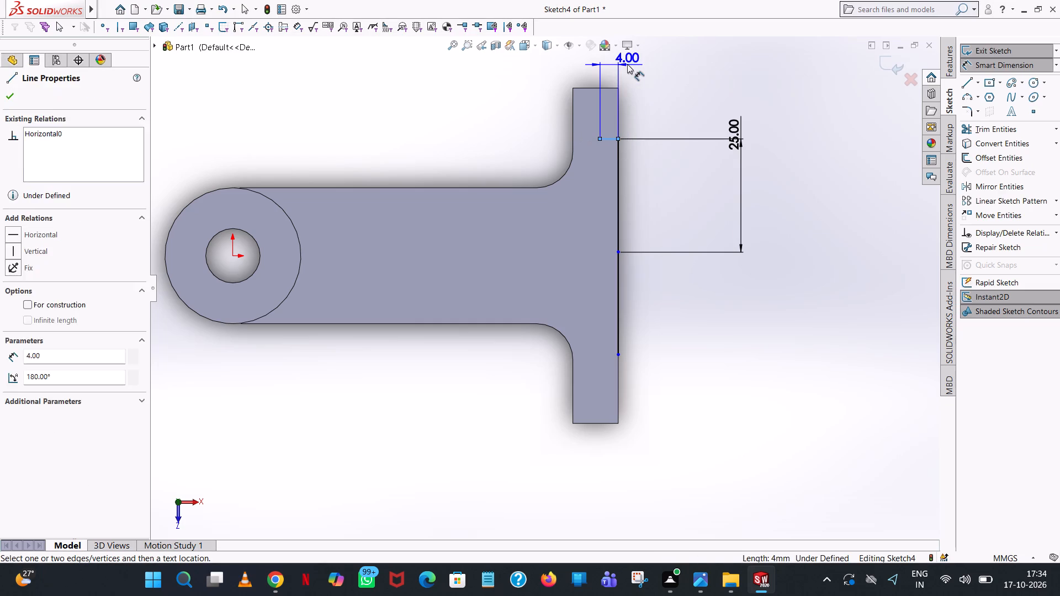
click(627, 64)
click(577, 51)
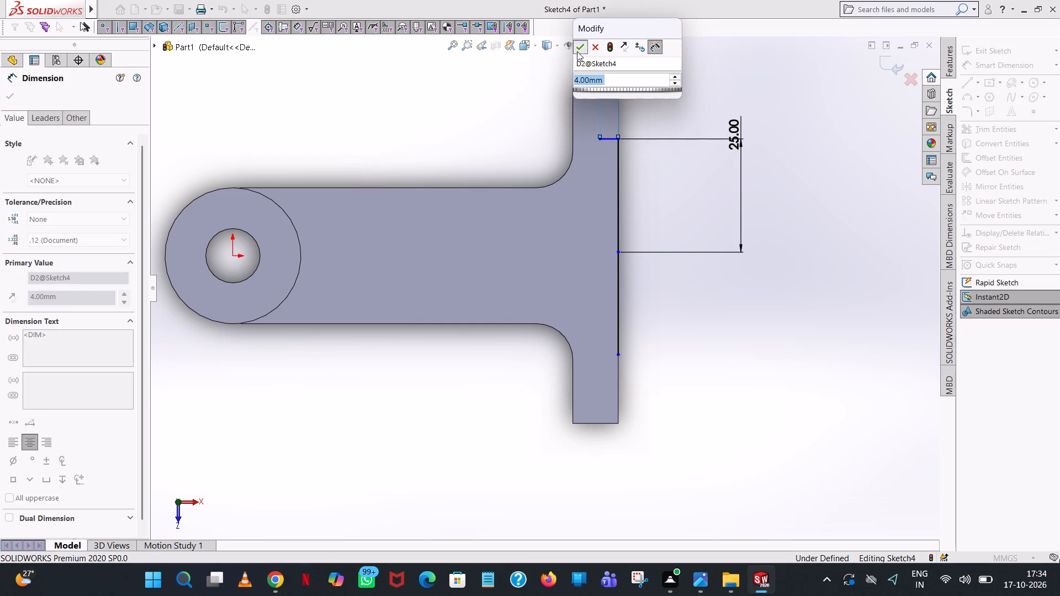
click(734, 114)
Dimension the vertical distance from the short horizontal line to the origin.
click(614, 137)
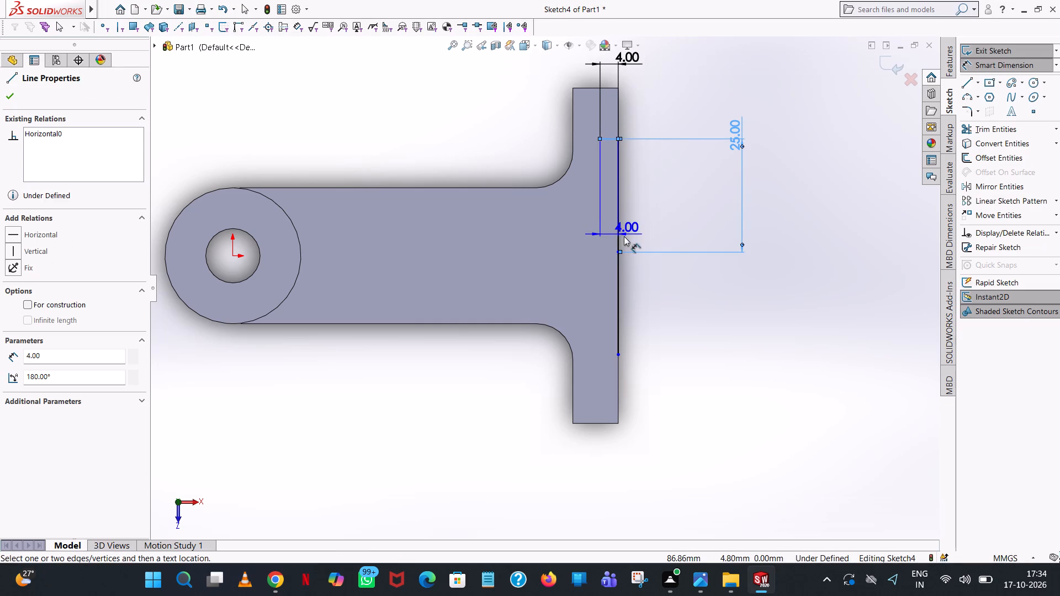
click(233, 256)
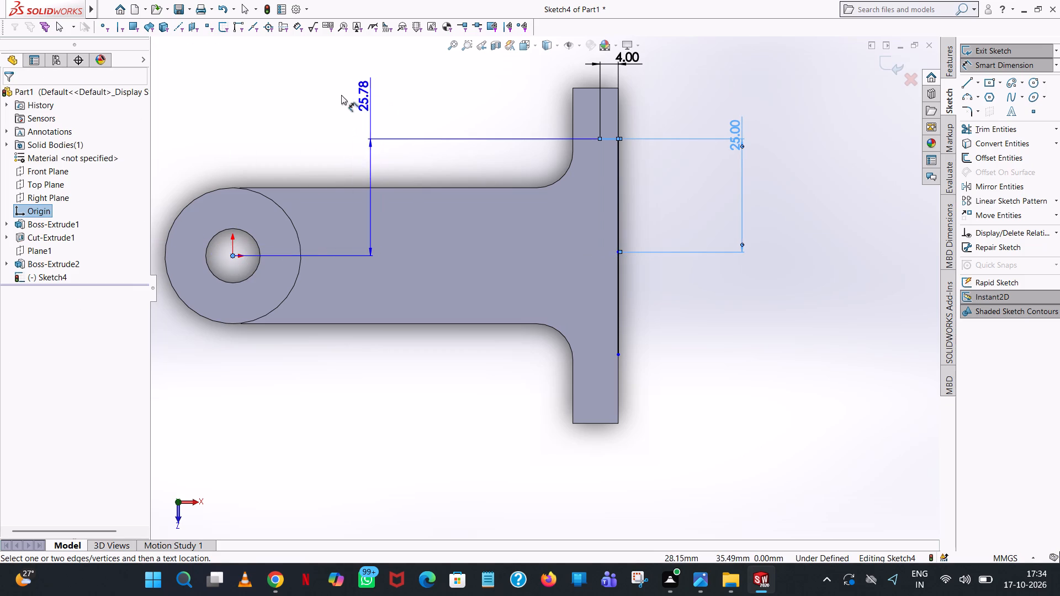
click(330, 97)
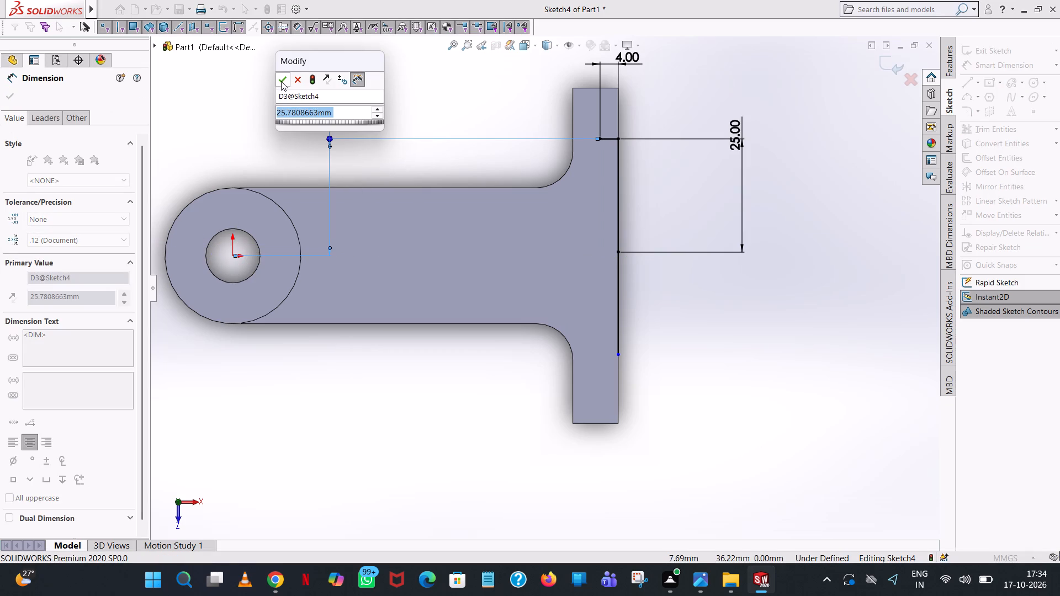
click(282, 81)
click(234, 148)
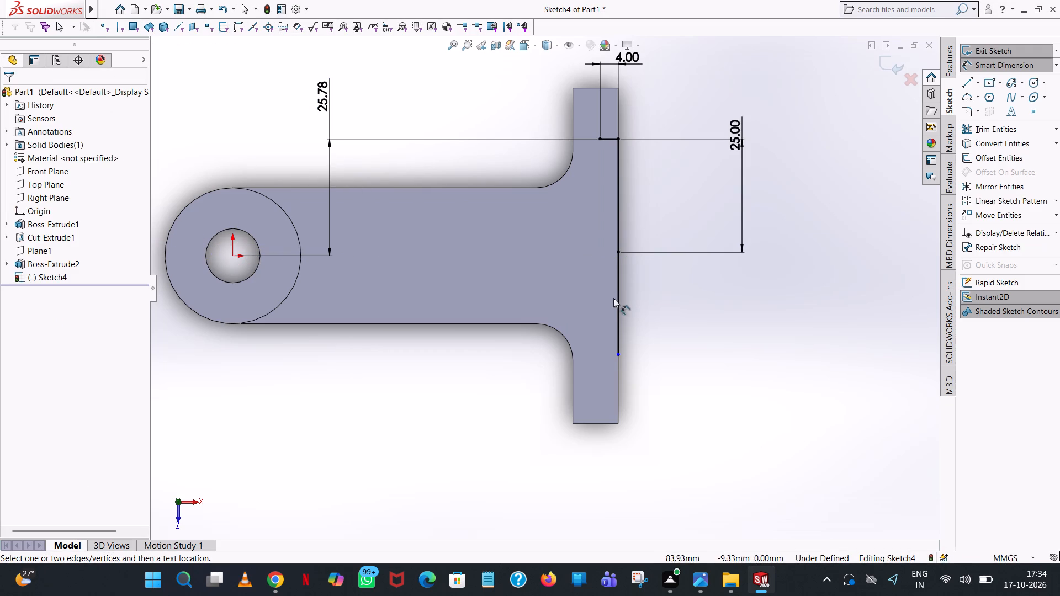
Dimension the lower vertical line on the flange's outer edge and set its length to 25 mm.
click(620, 296)
click(677, 300)
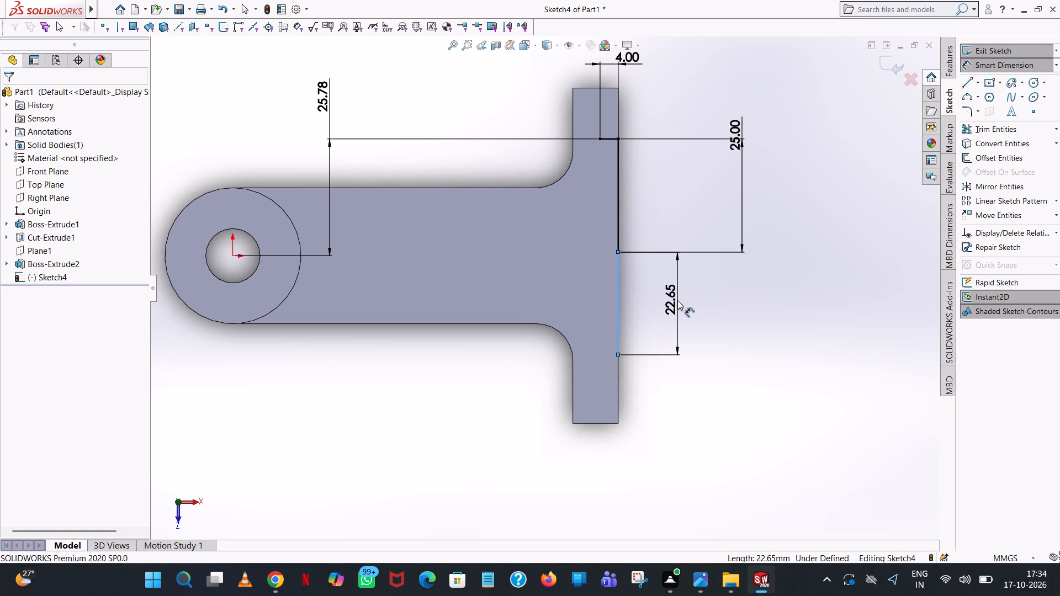
text(25)
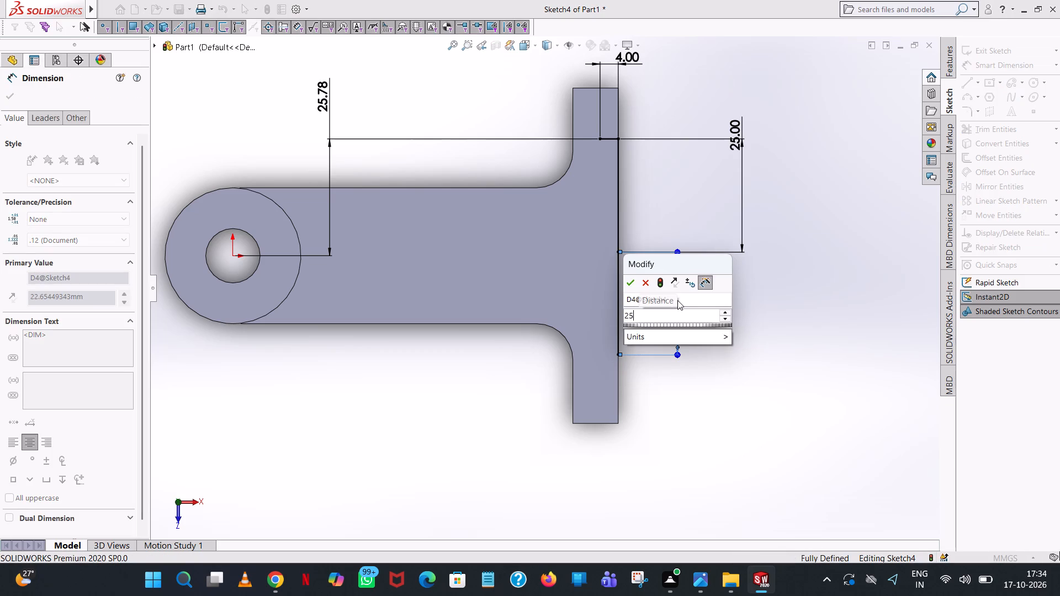
key(Return)
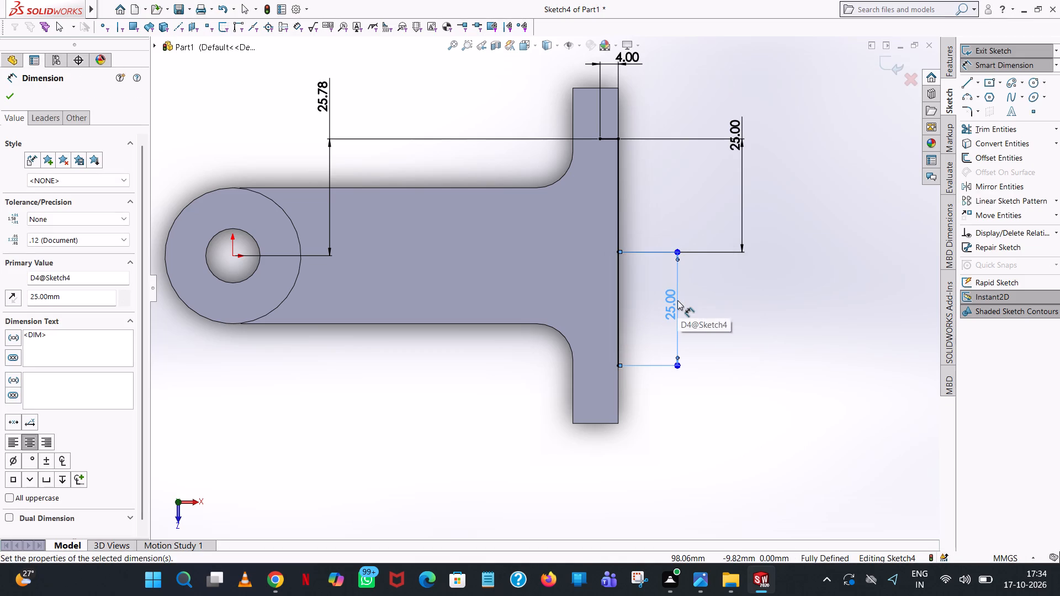
click(10, 94)
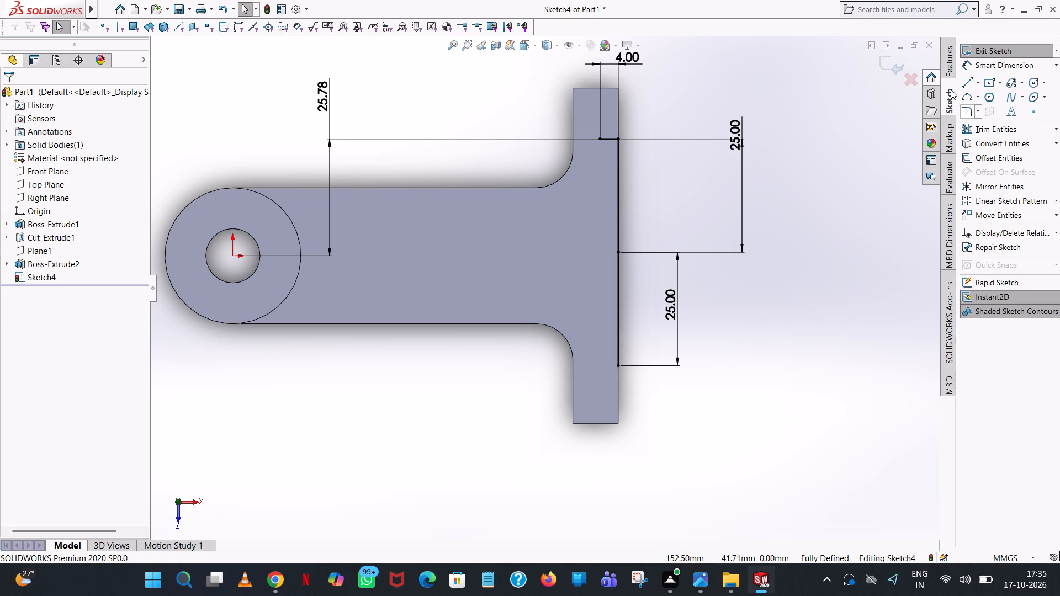
Sketch a short horizontal line inward from the lower end of the flange's outer-edge line and set its length to 4 mm.
click(963, 80)
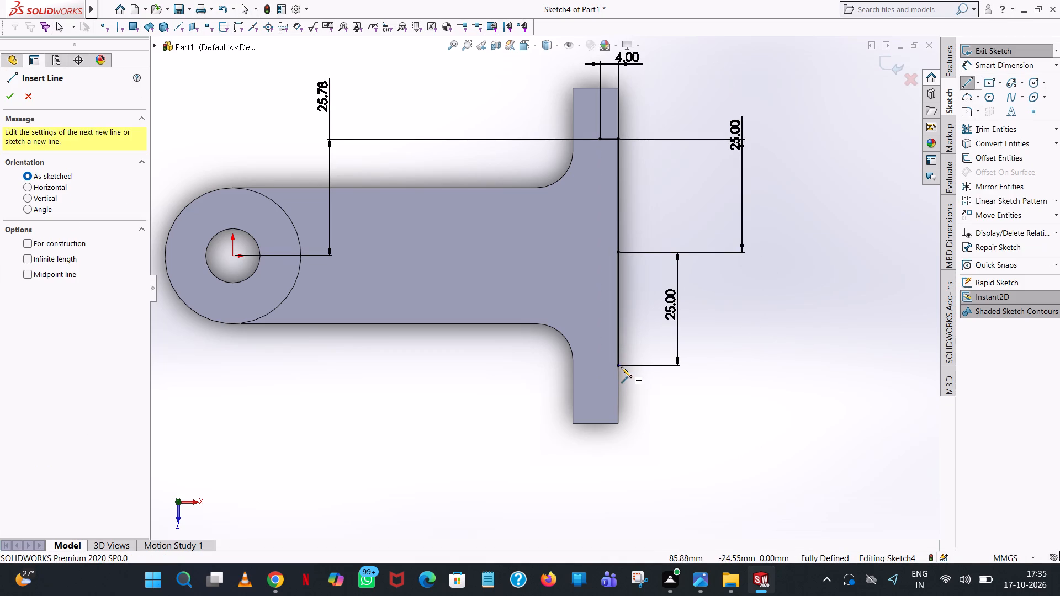
click(619, 367)
click(593, 364)
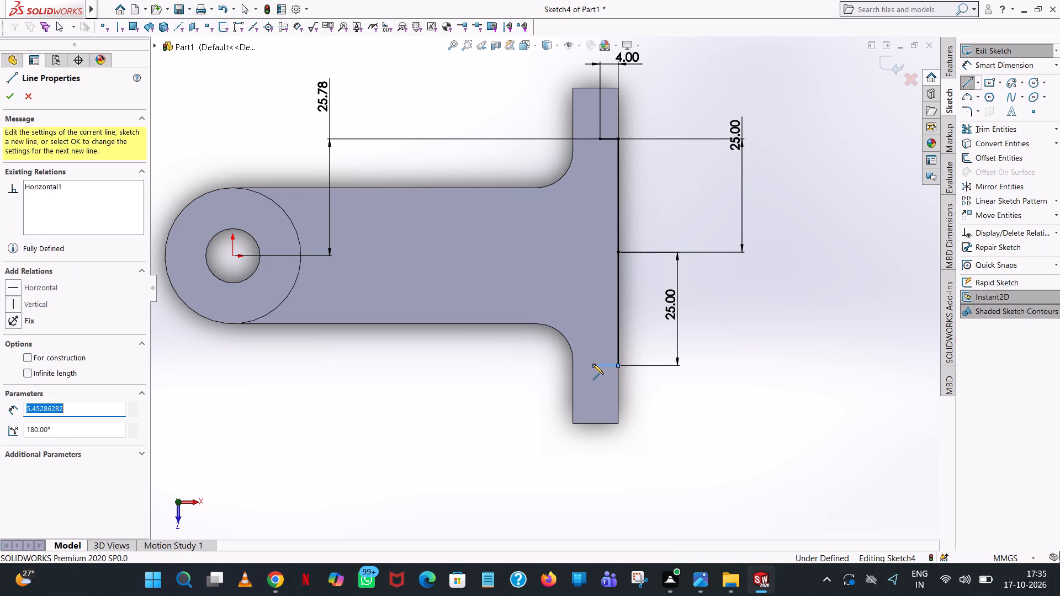
right_click(593, 364)
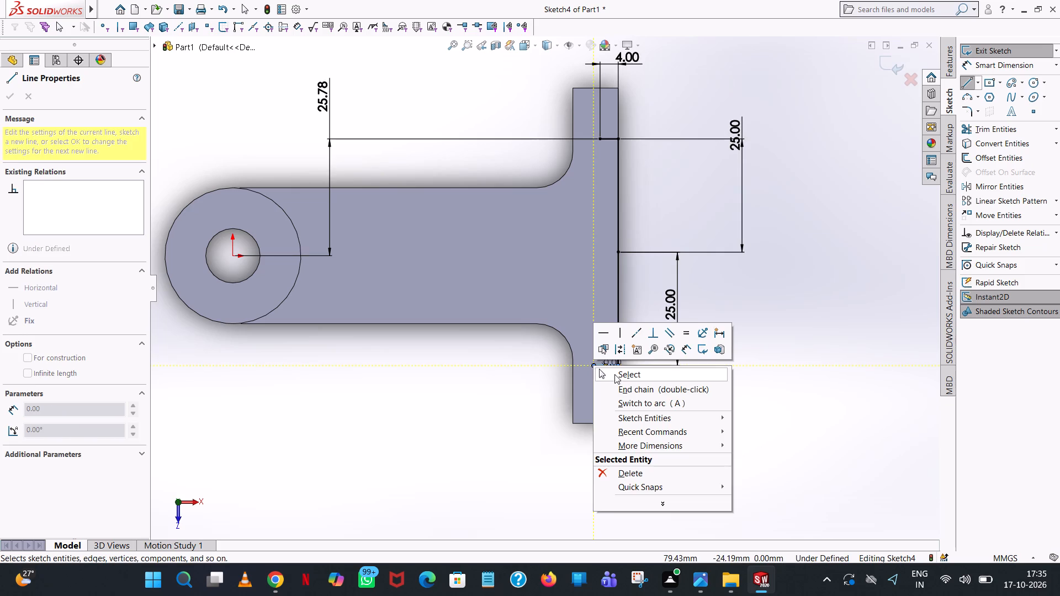
click(619, 370)
scroll(603, 372, down, 5)
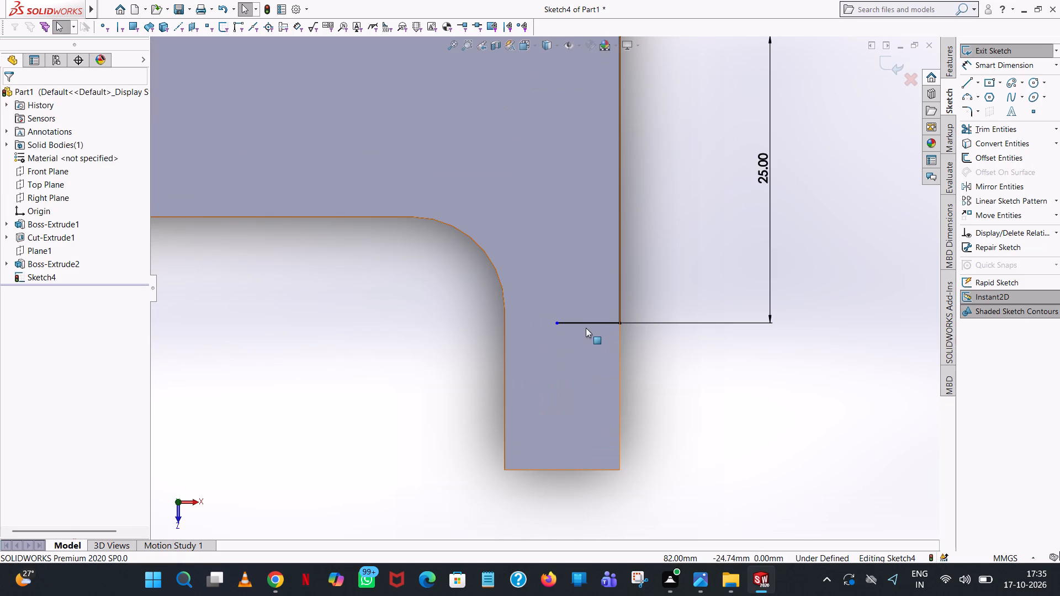
click(587, 326)
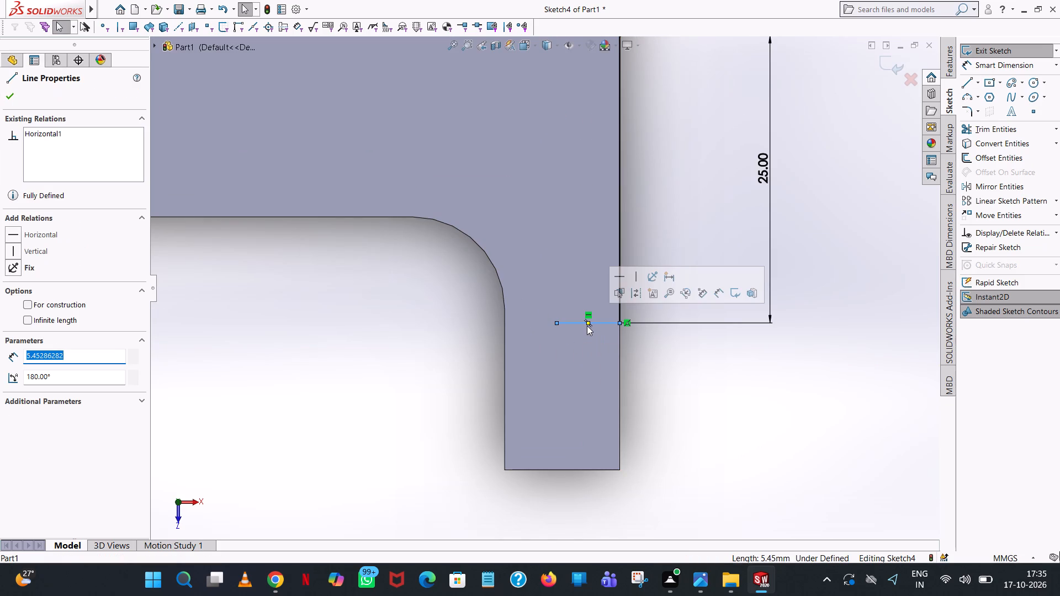
key(4)
key(Return)
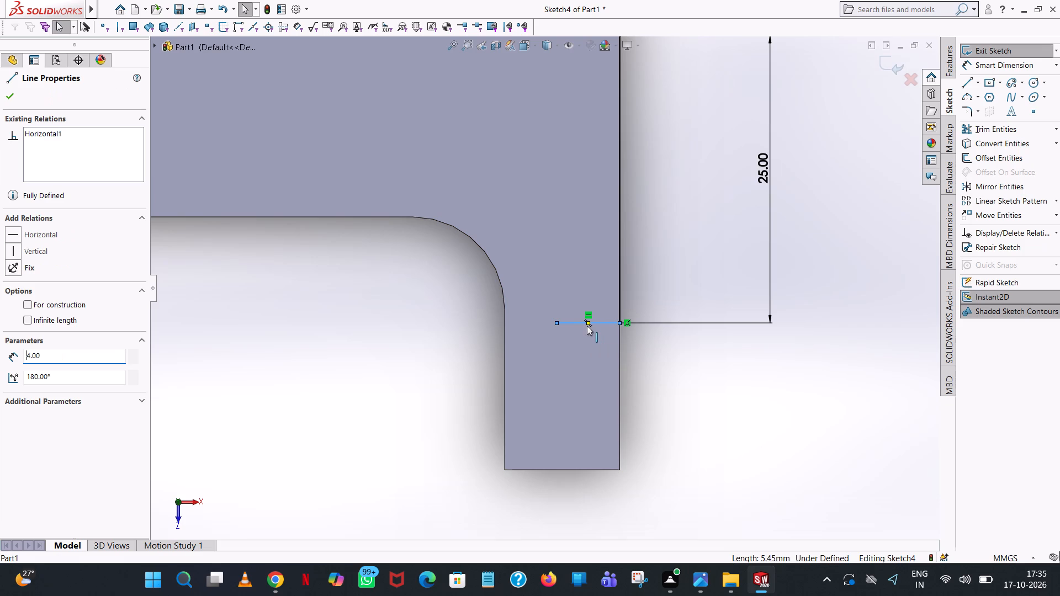
right_click(587, 326)
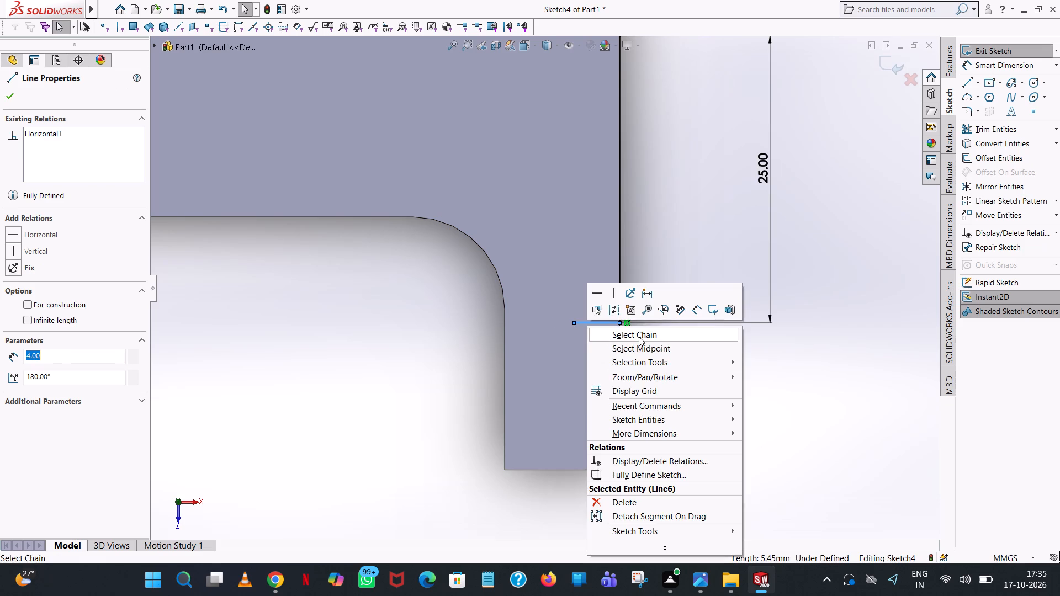
click(745, 239)
click(585, 320)
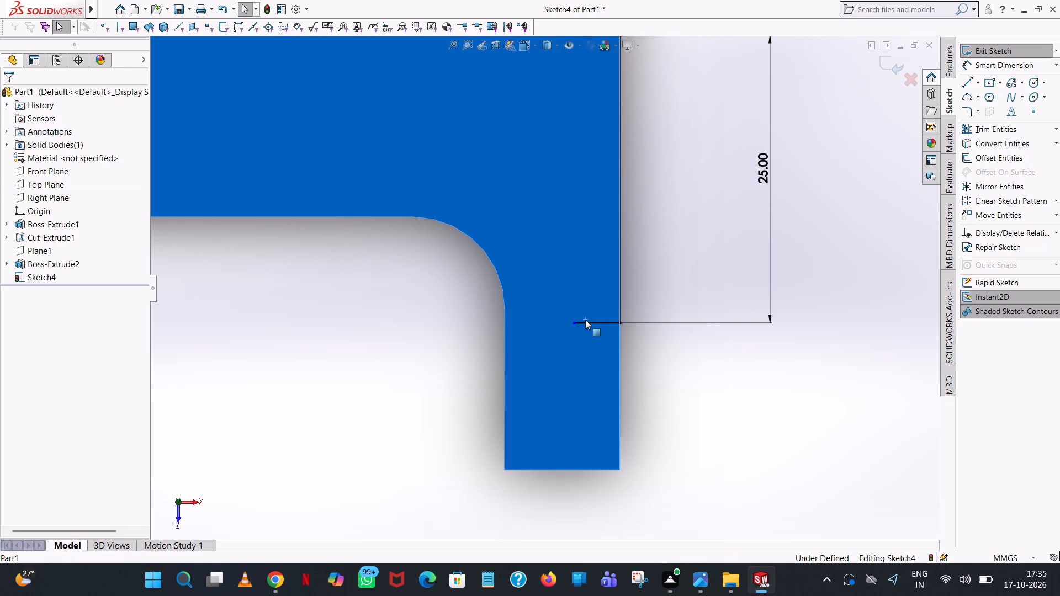
click(693, 256)
click(597, 323)
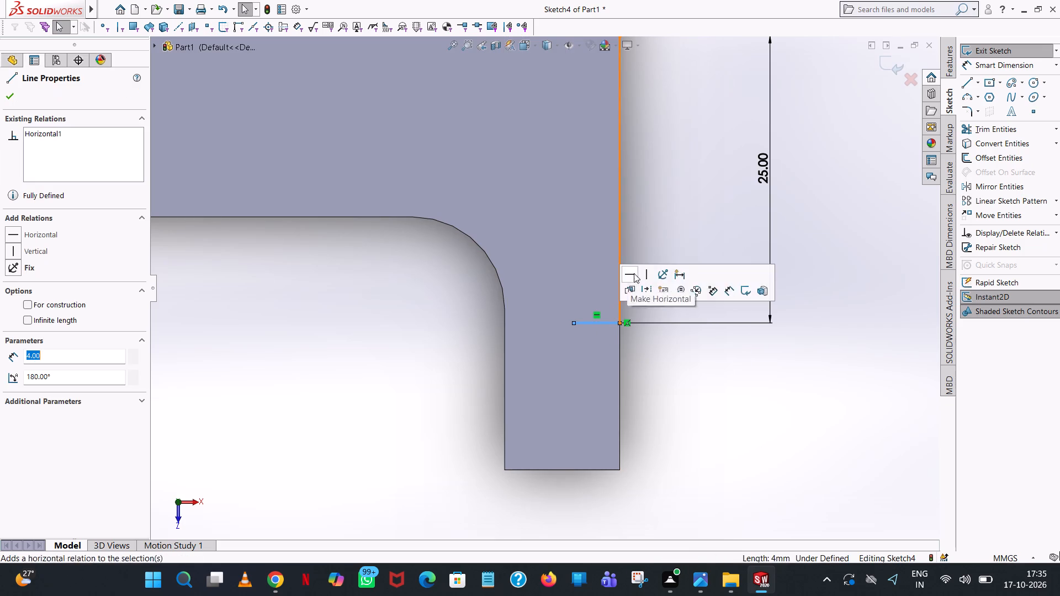
click(658, 231)
Dimension the length of the short horizontal line at the lower end of the flange sketch.
click(1000, 67)
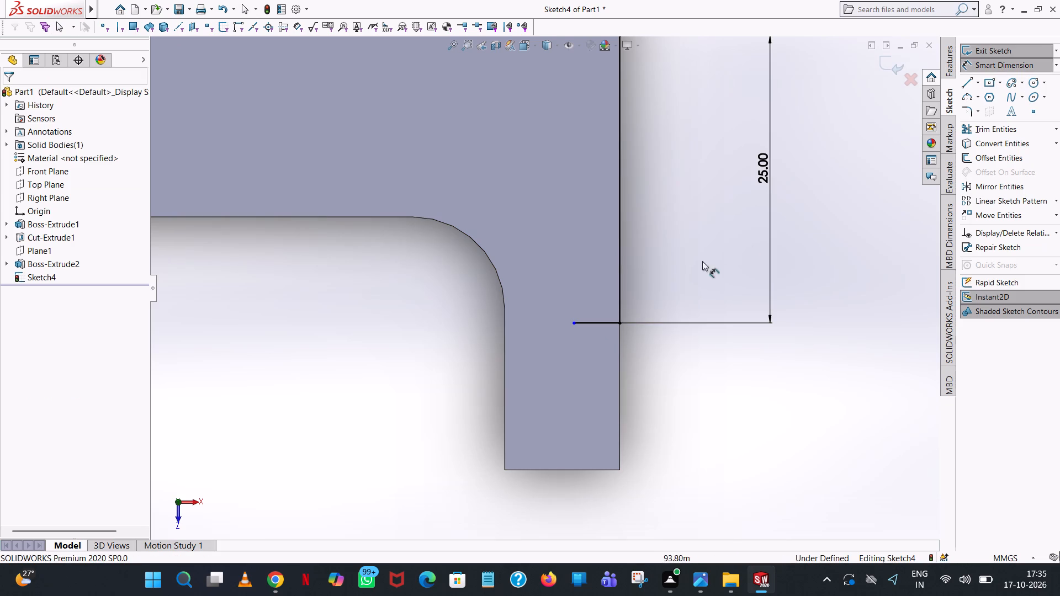
click(602, 323)
click(605, 476)
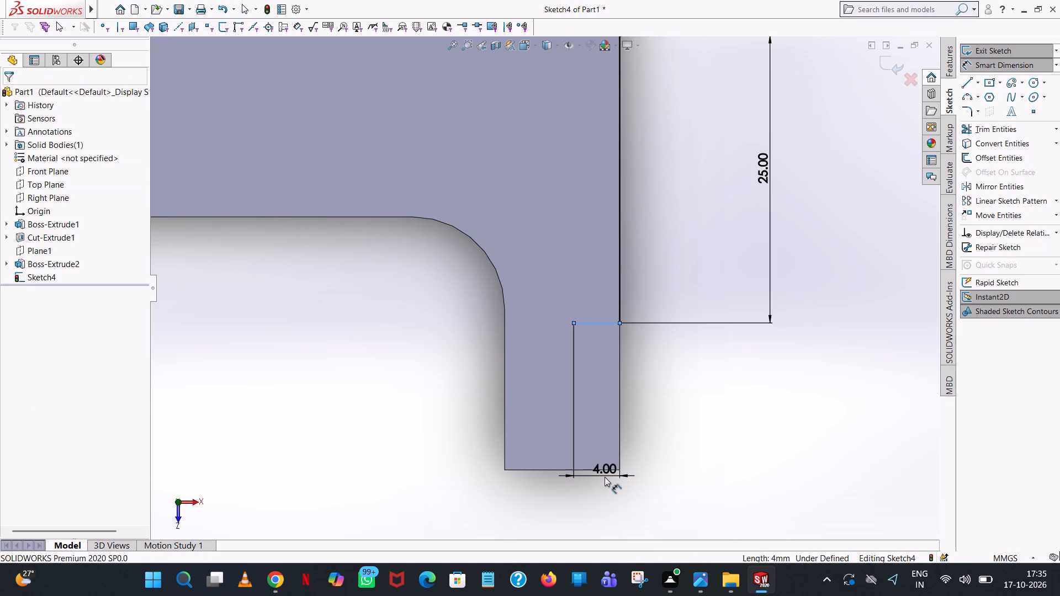
click(556, 456)
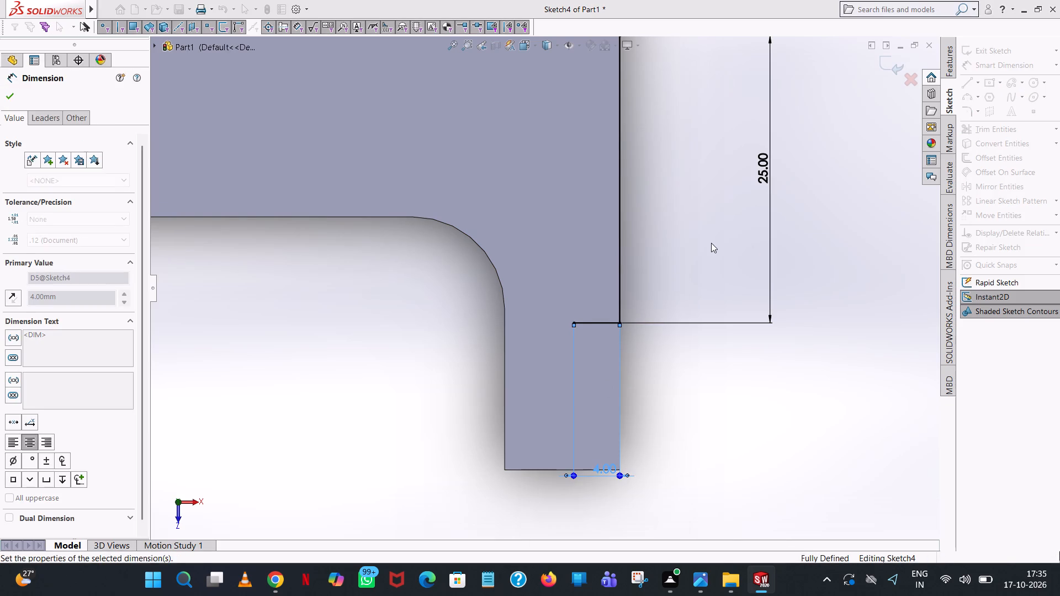
click(712, 242)
Close the flange profile with a 3-point arc joining the inner ends of both short lines, bulging toward the hub, with radius 50 mm.
click(968, 93)
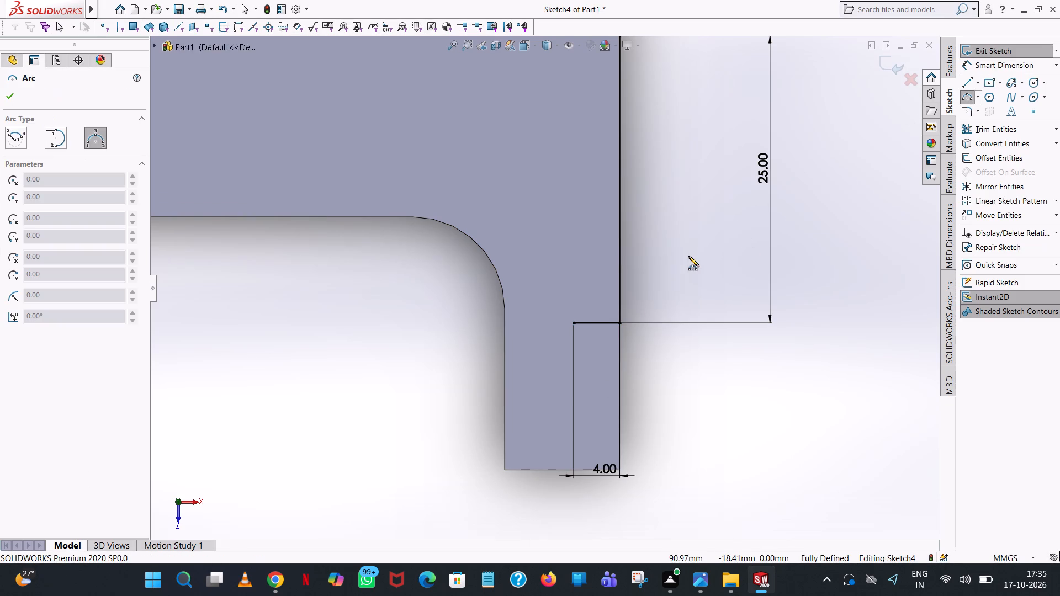
scroll(688, 256, up, 7)
click(554, 299)
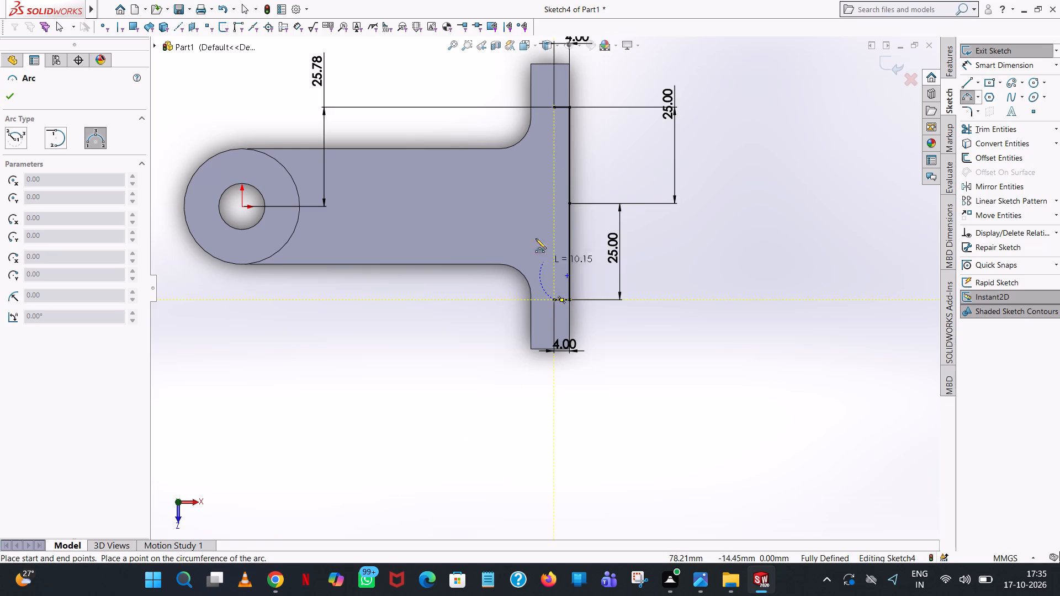
click(552, 107)
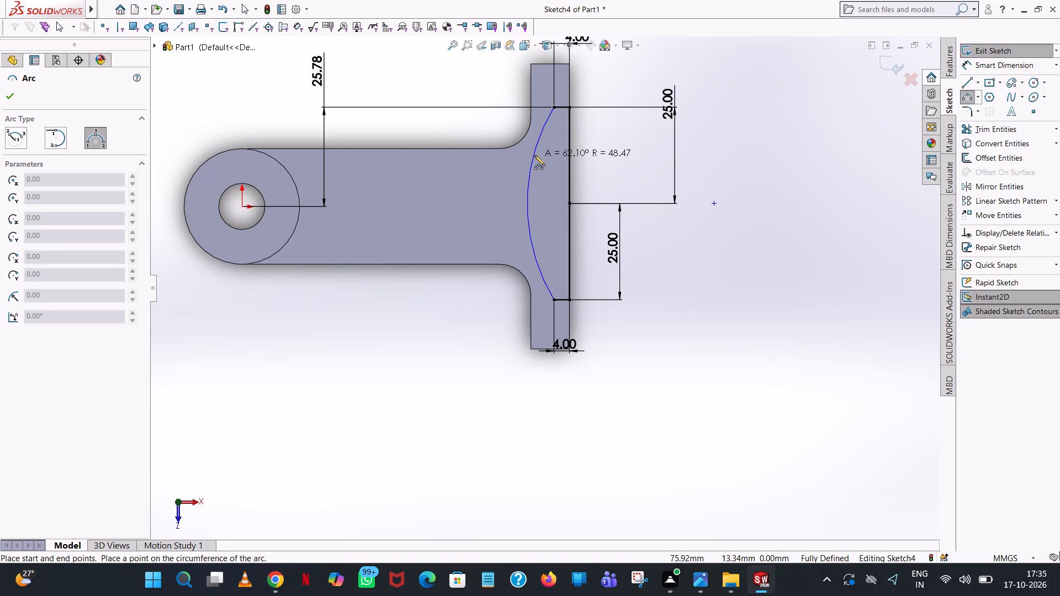
click(534, 155)
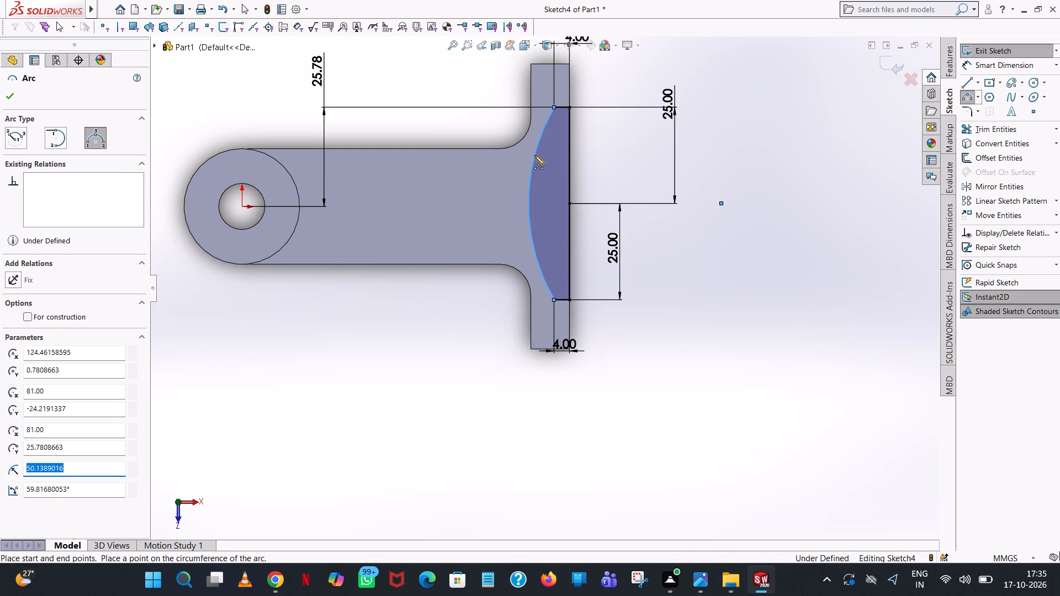
text(50)
key(Return)
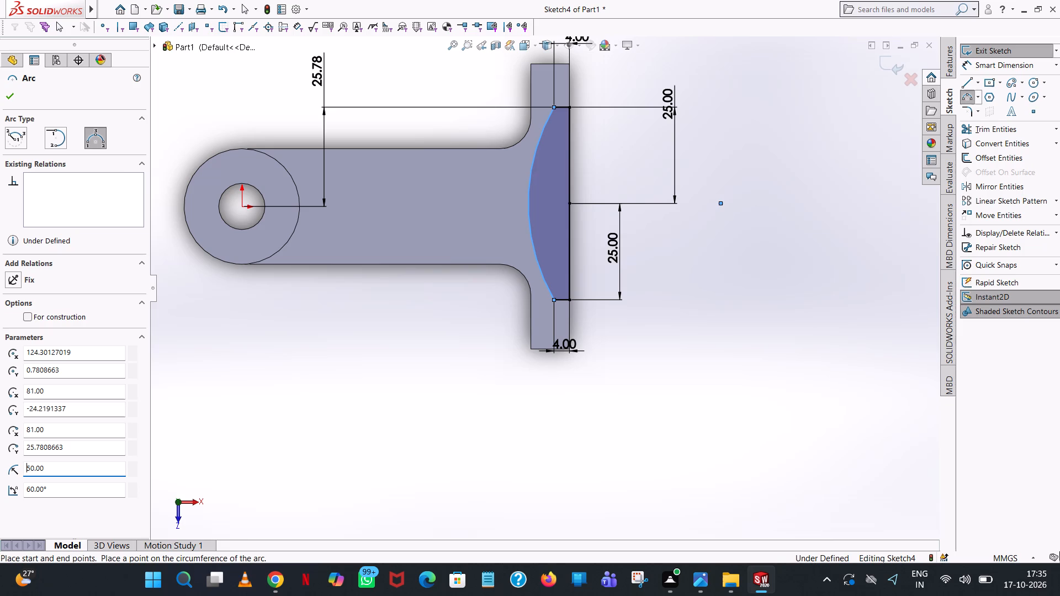
right_click(534, 155)
click(563, 158)
click(739, 125)
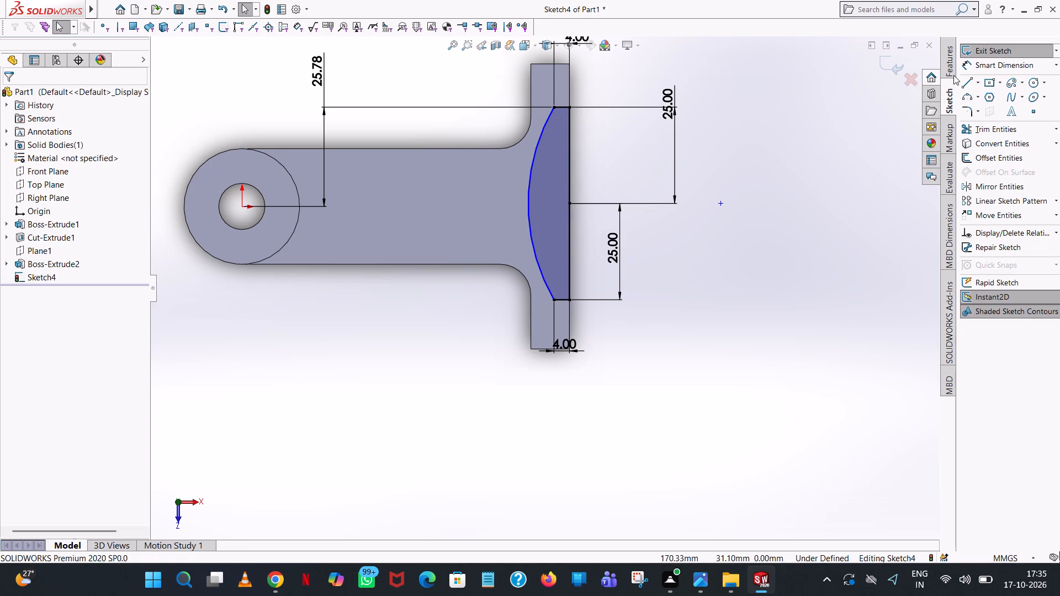
Dimension the radius of the arc that closes the flange profile.
click(990, 68)
click(531, 189)
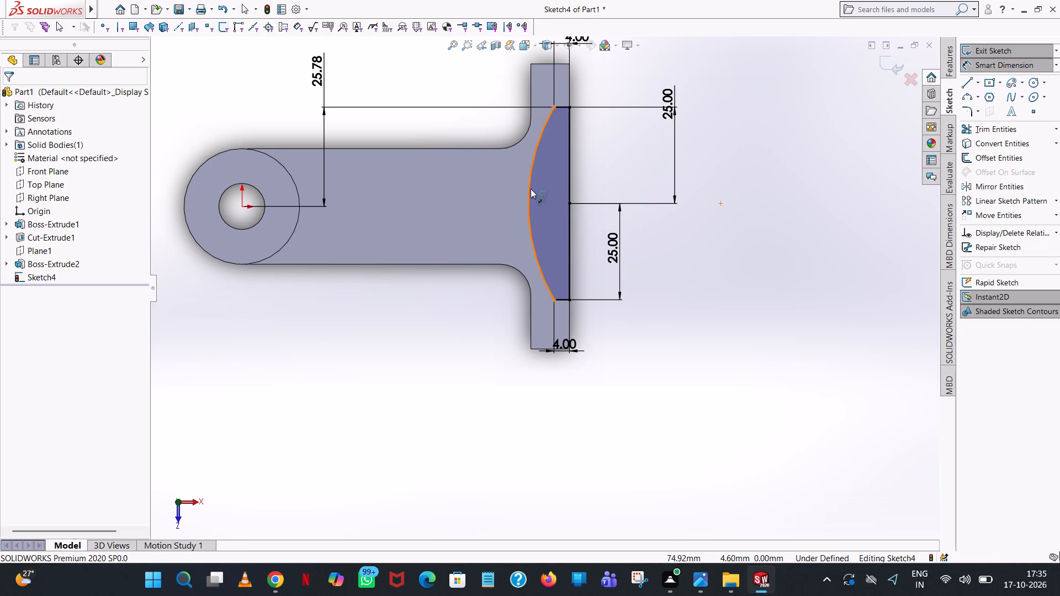
click(786, 202)
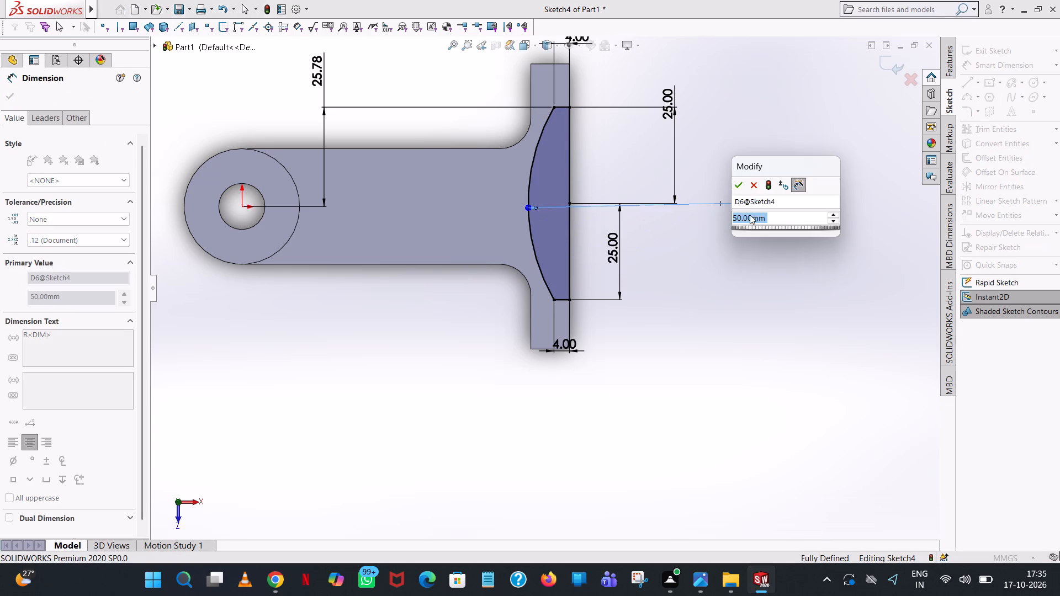
click(737, 186)
click(786, 111)
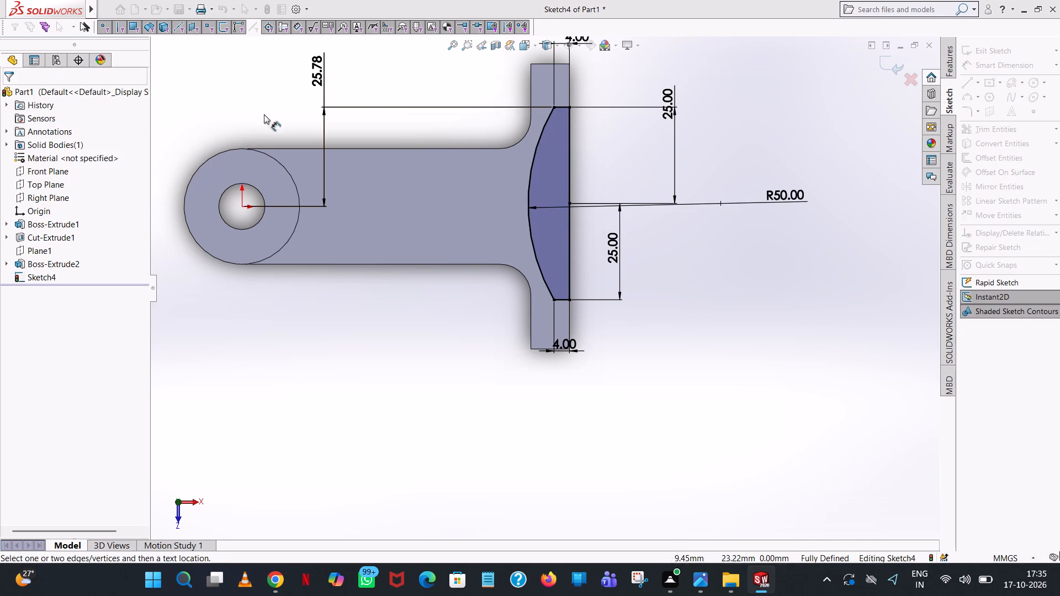
Extrude the closed arc profile as a blind boss 35 mm upward from the flange, merged with the arm.
click(945, 60)
click(978, 52)
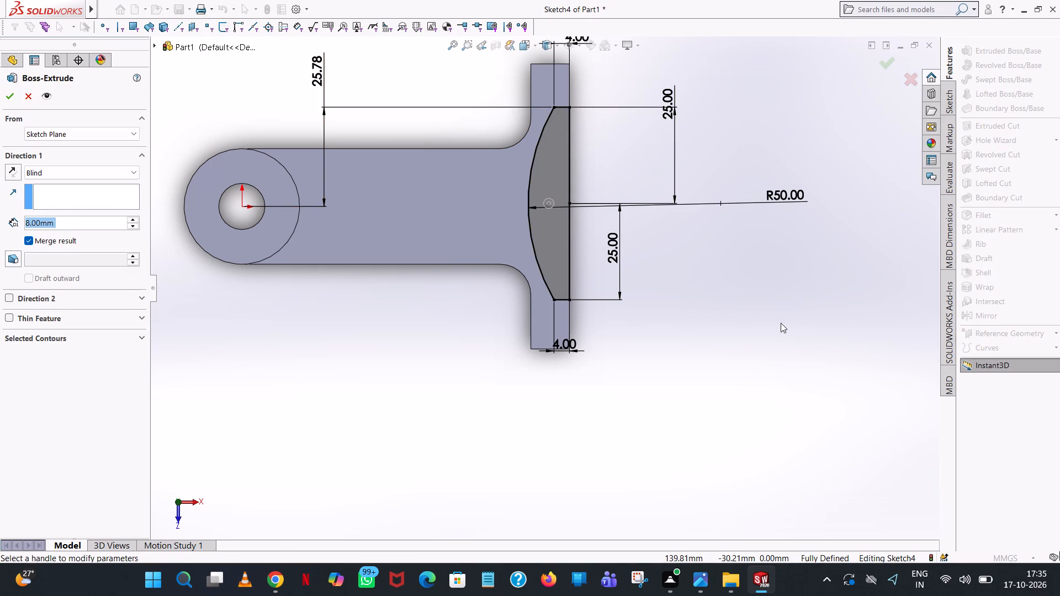
middle_drag(744, 417, 733, 182)
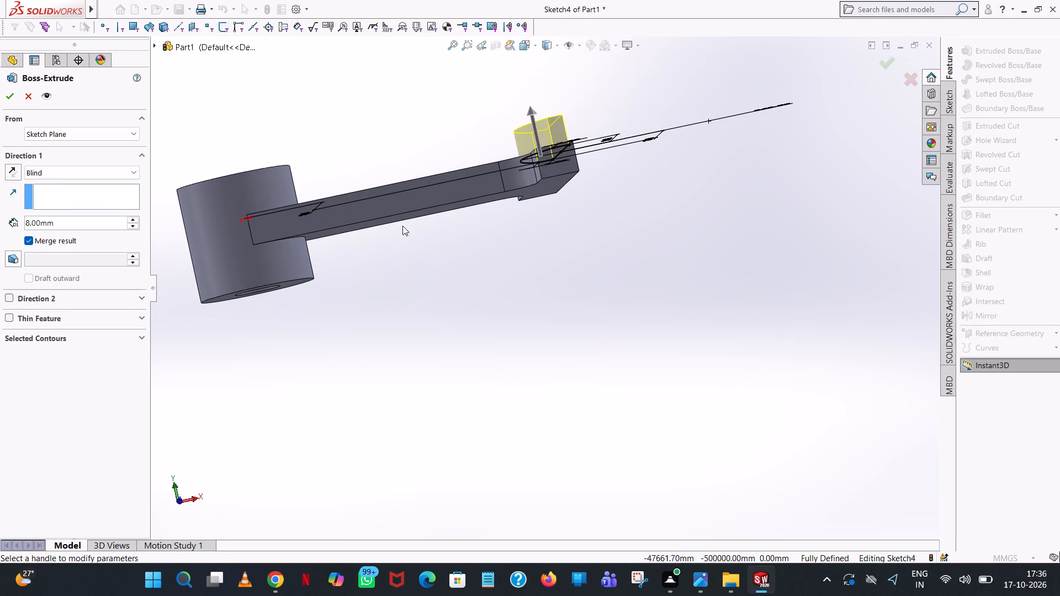
drag(65, 227, 77, 265)
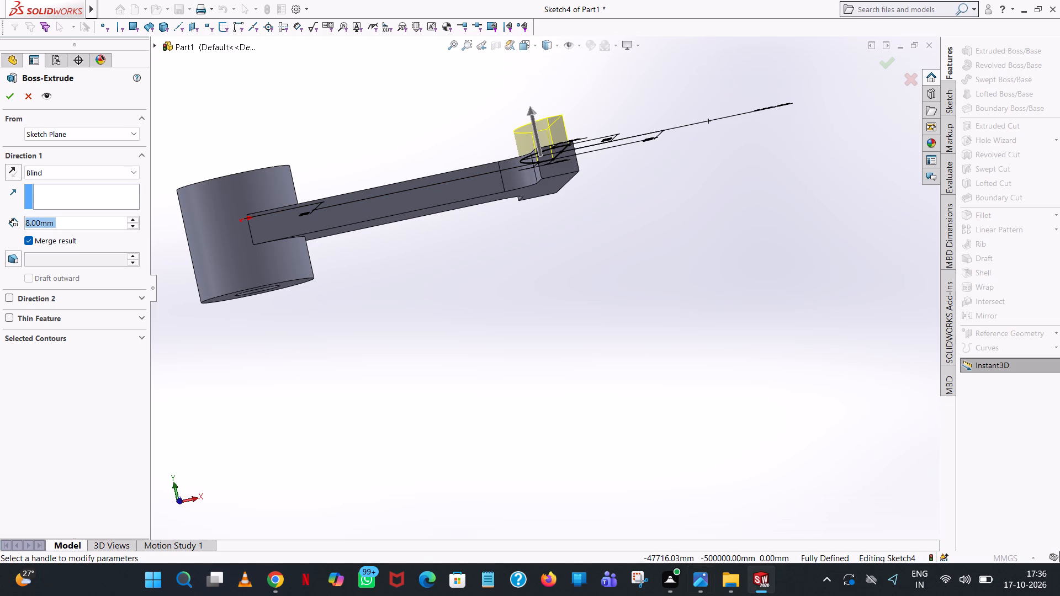
text(35)
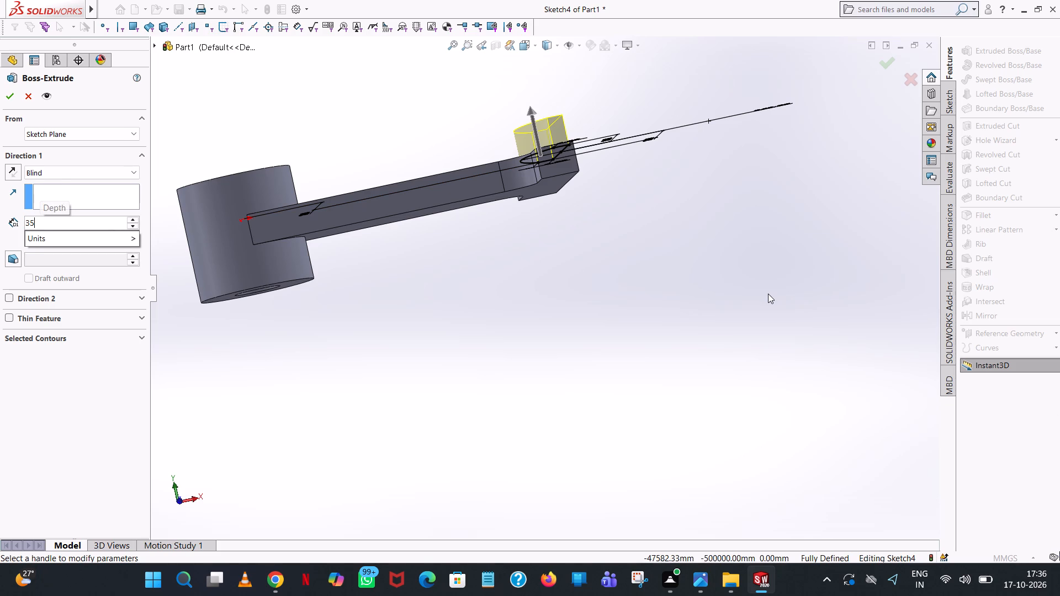
key(Return)
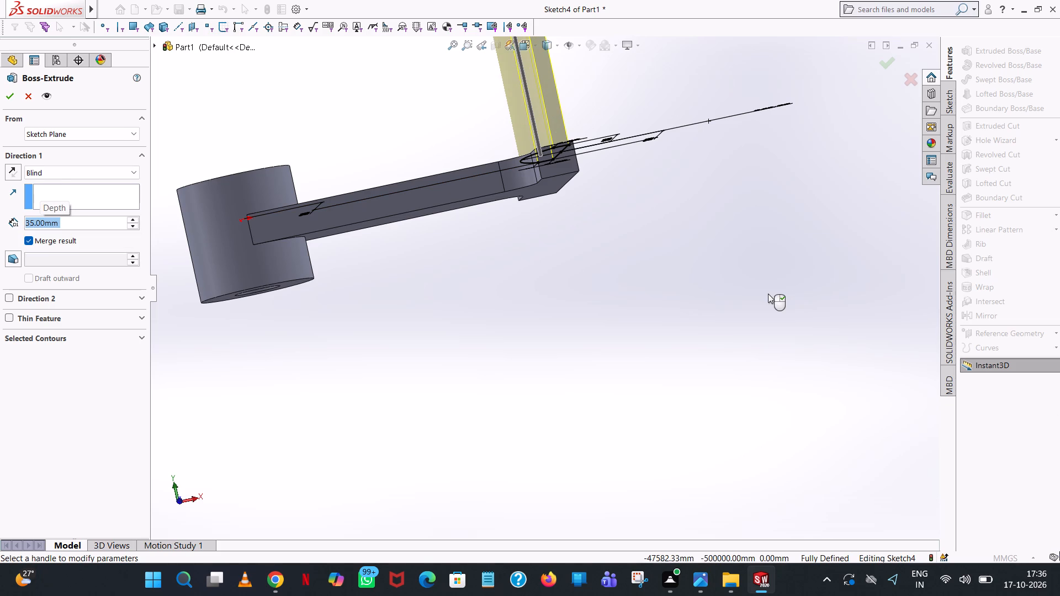
click(9, 94)
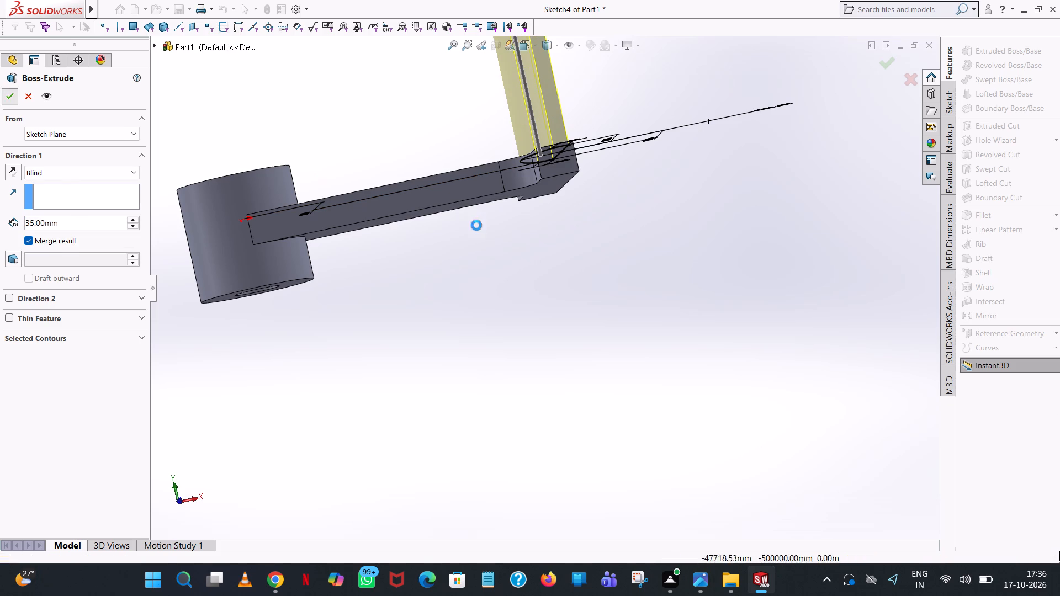
click(614, 270)
Start an Extruded Boss/Base sketch on the flat outer face shared by the flange and the upright plate.
scroll(614, 271, up, 4)
middle_drag(608, 264, 554, 316)
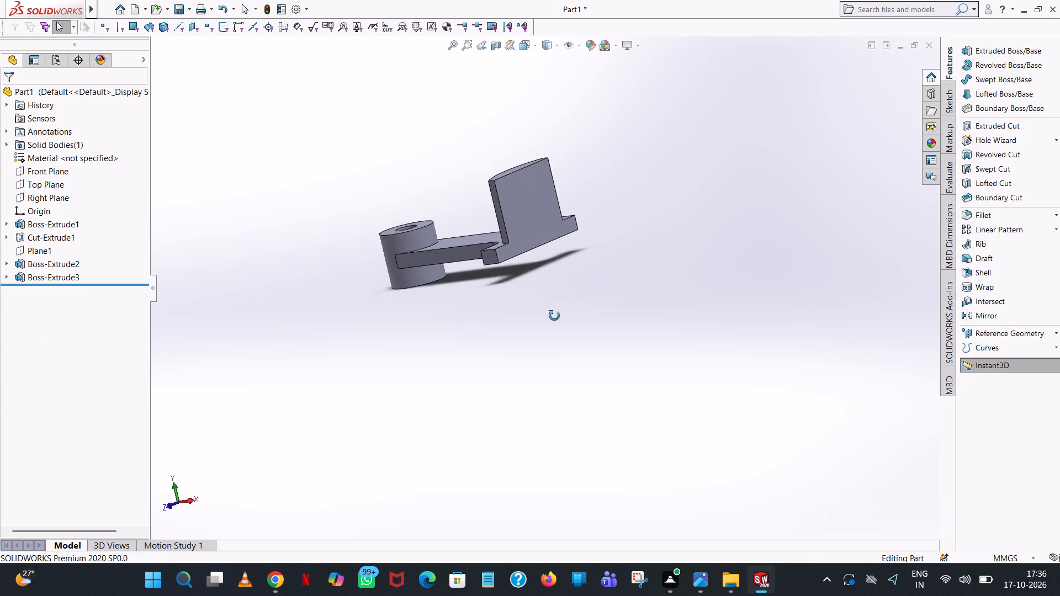
middle_drag(554, 316, 570, 391)
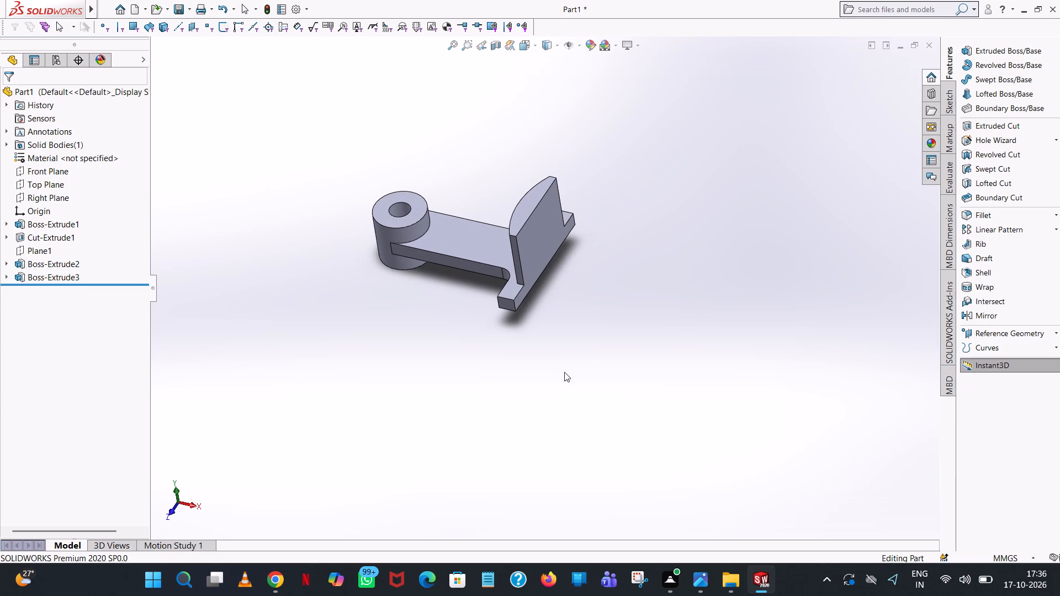
scroll(595, 296, down, 1)
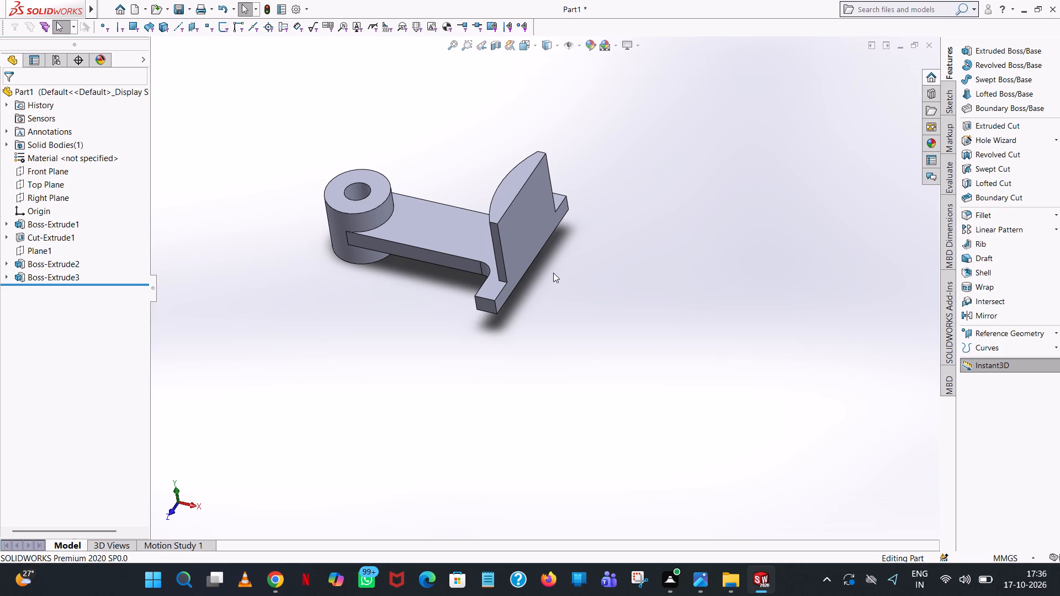
middle_drag(548, 277, 443, 260)
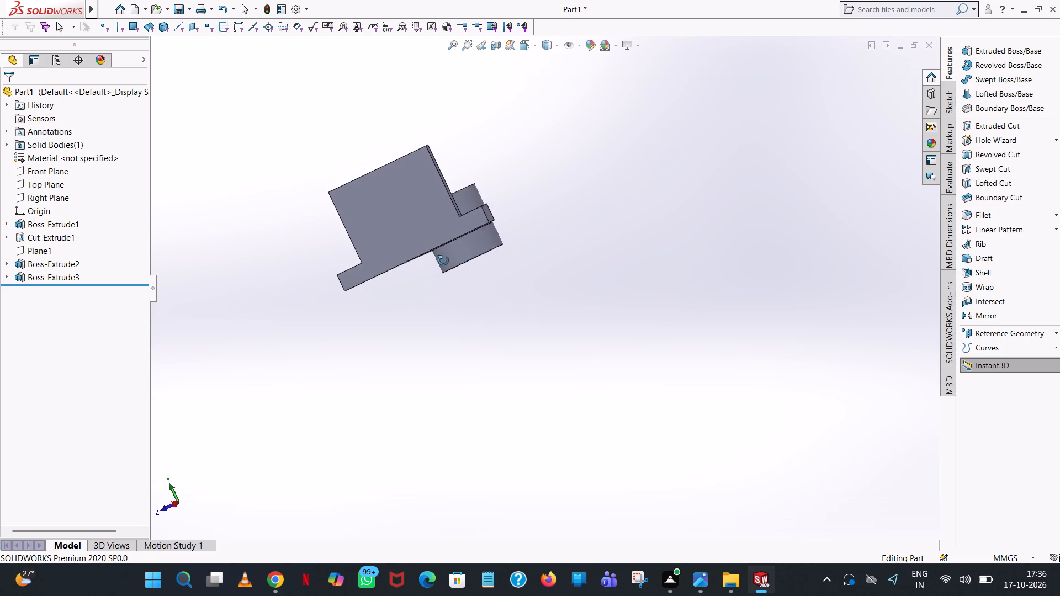
middle_drag(443, 260, 443, 262)
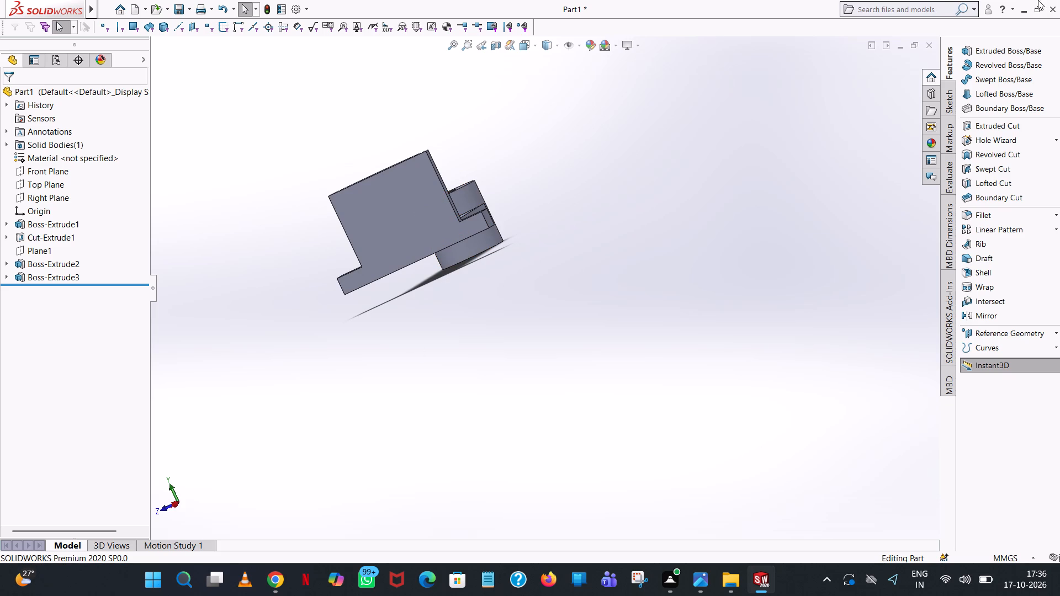
click(993, 55)
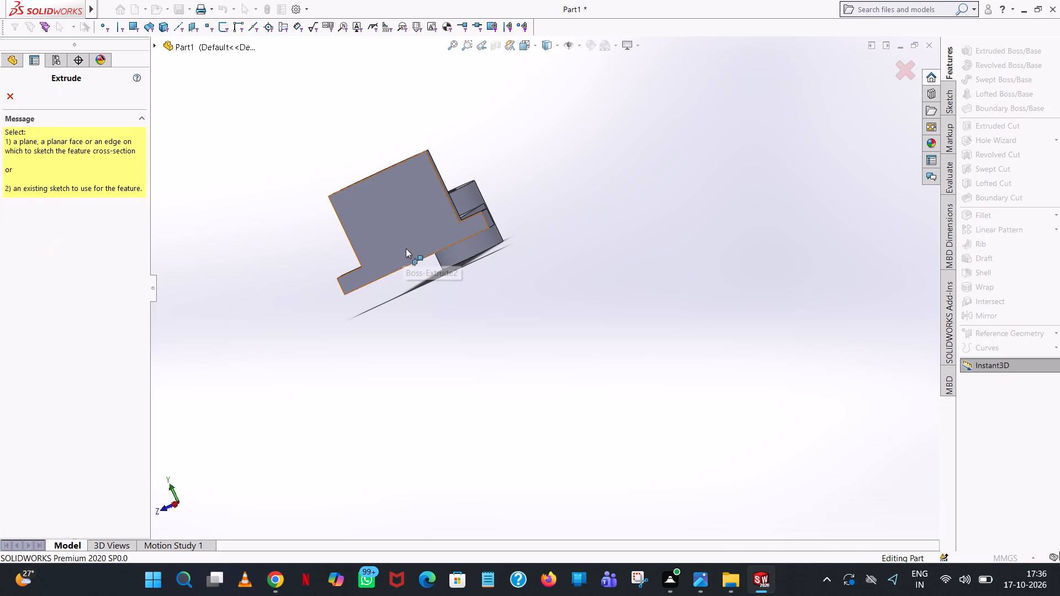
click(406, 248)
key(space)
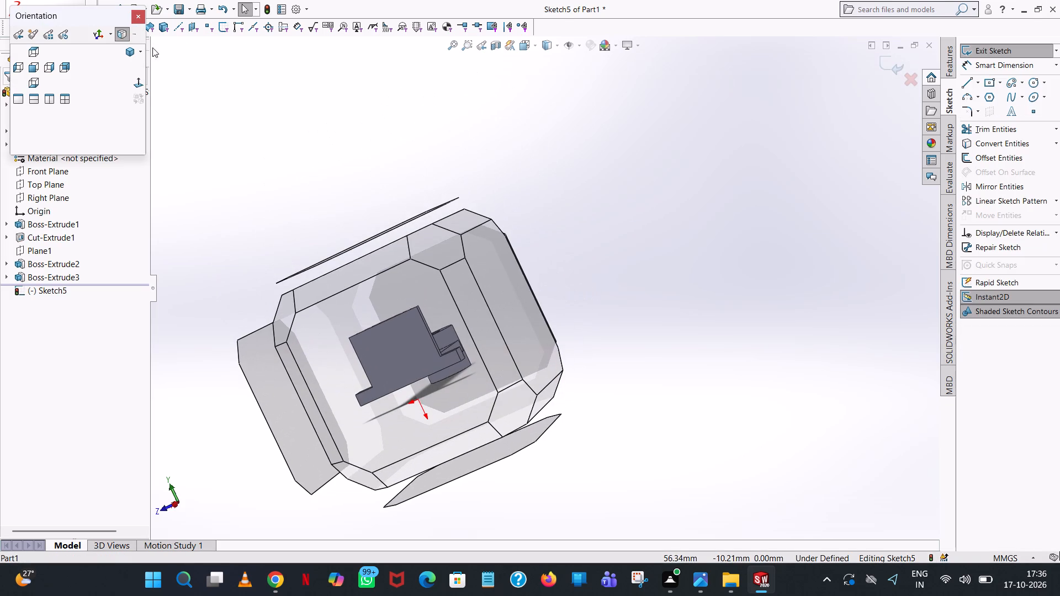
click(135, 86)
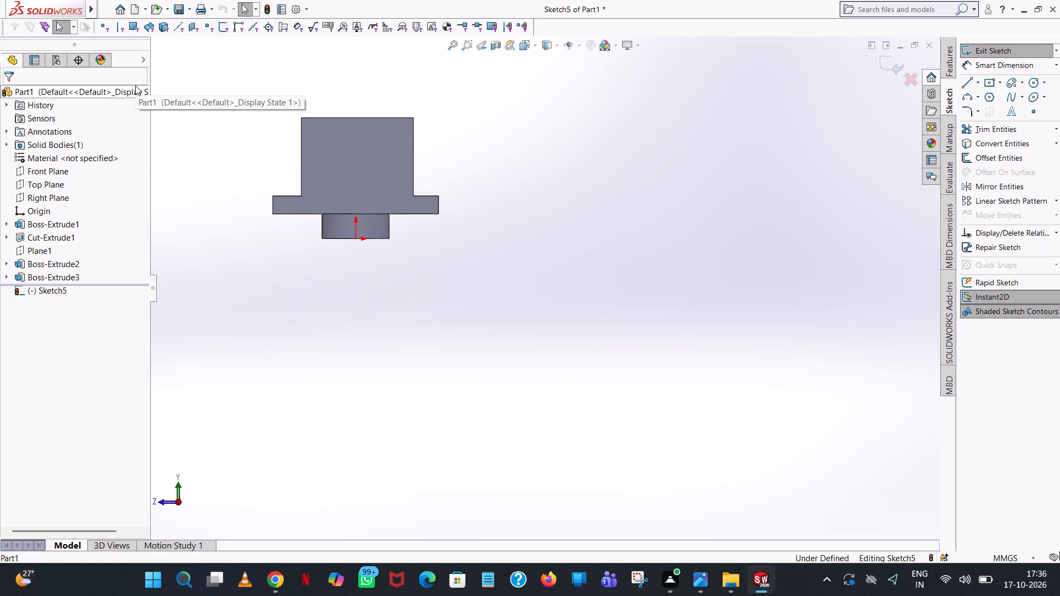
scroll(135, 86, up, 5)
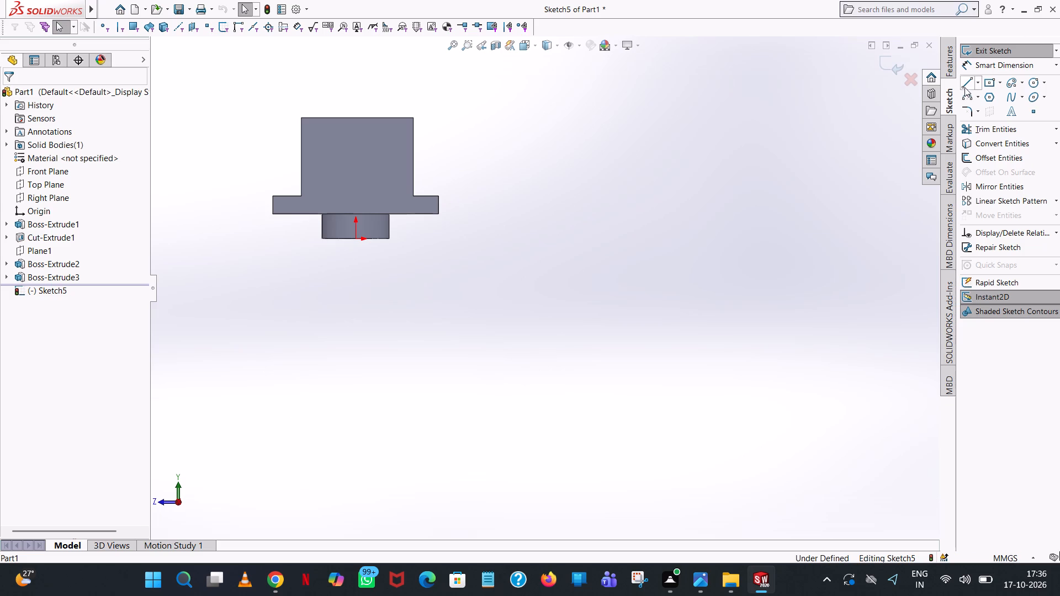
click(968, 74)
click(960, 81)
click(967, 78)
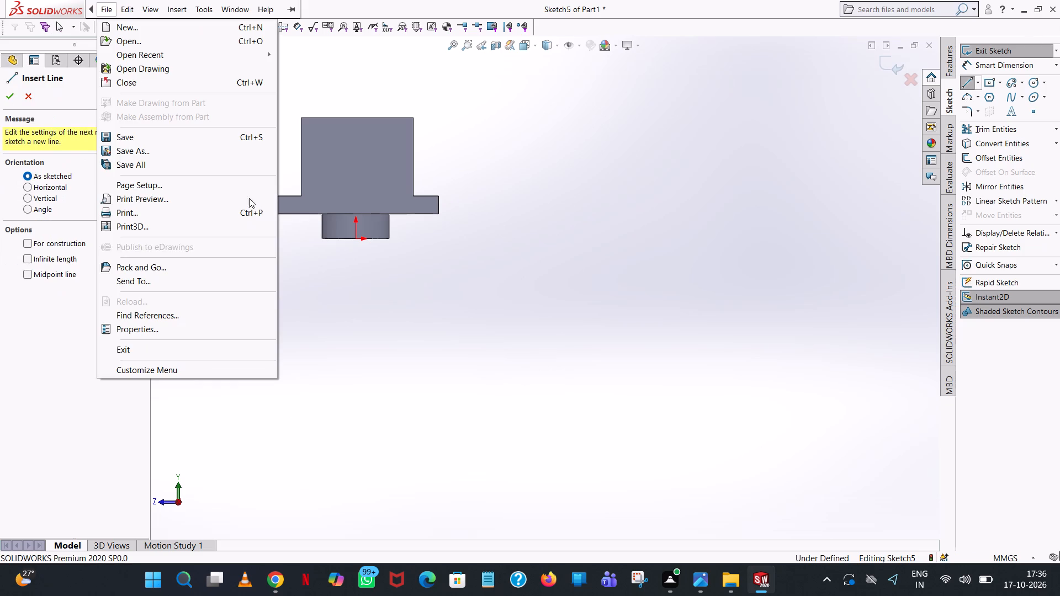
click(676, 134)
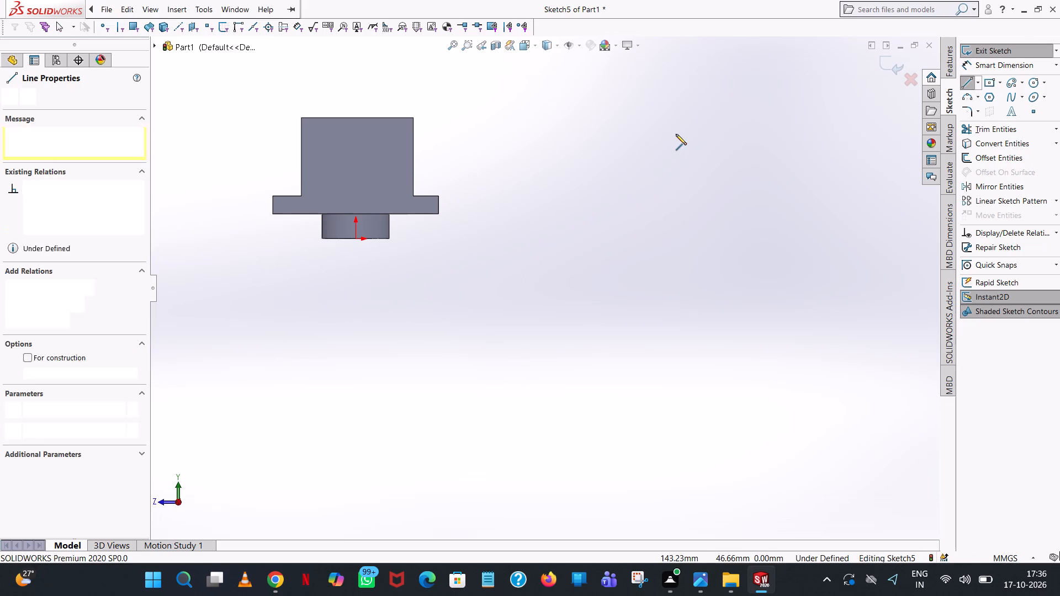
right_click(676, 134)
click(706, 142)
Sketch a vertical line 58 mm down from the flange's lower-left corner, a 74 mm horizontal line, and a vertical line up to the opposite corner.
click(963, 80)
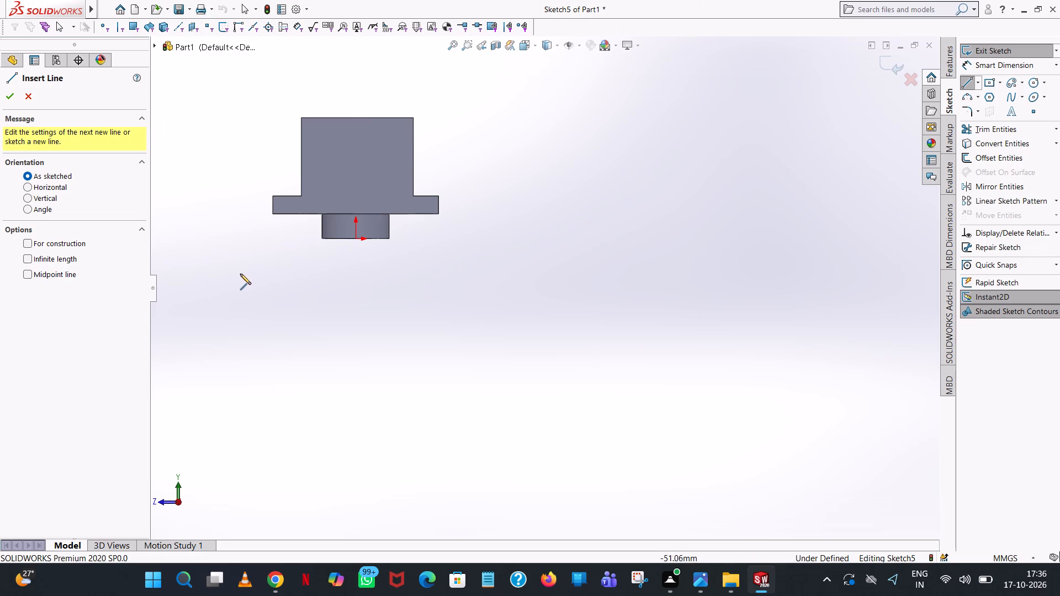
click(273, 215)
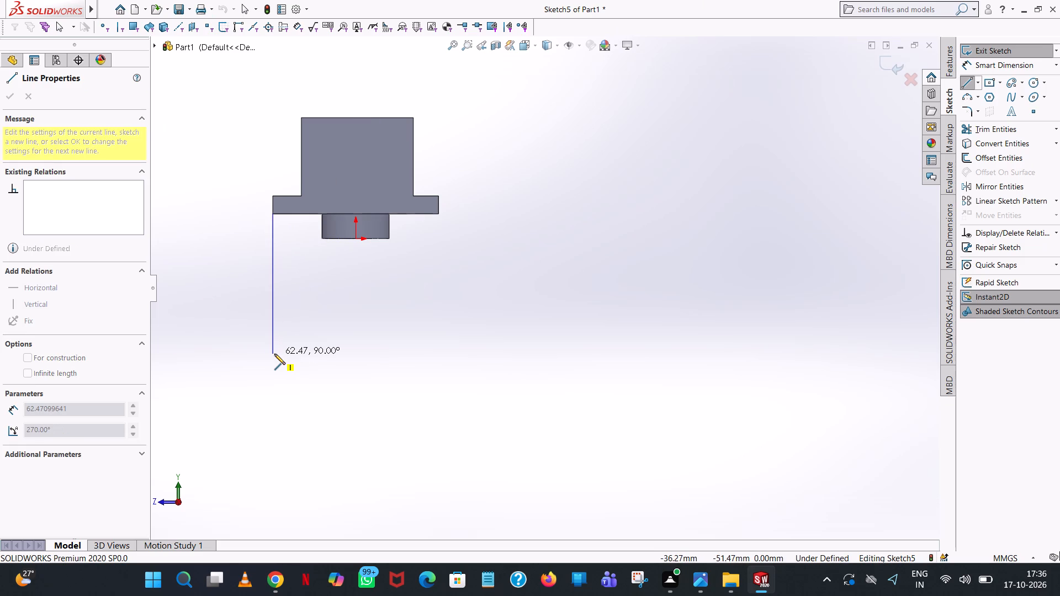
click(274, 354)
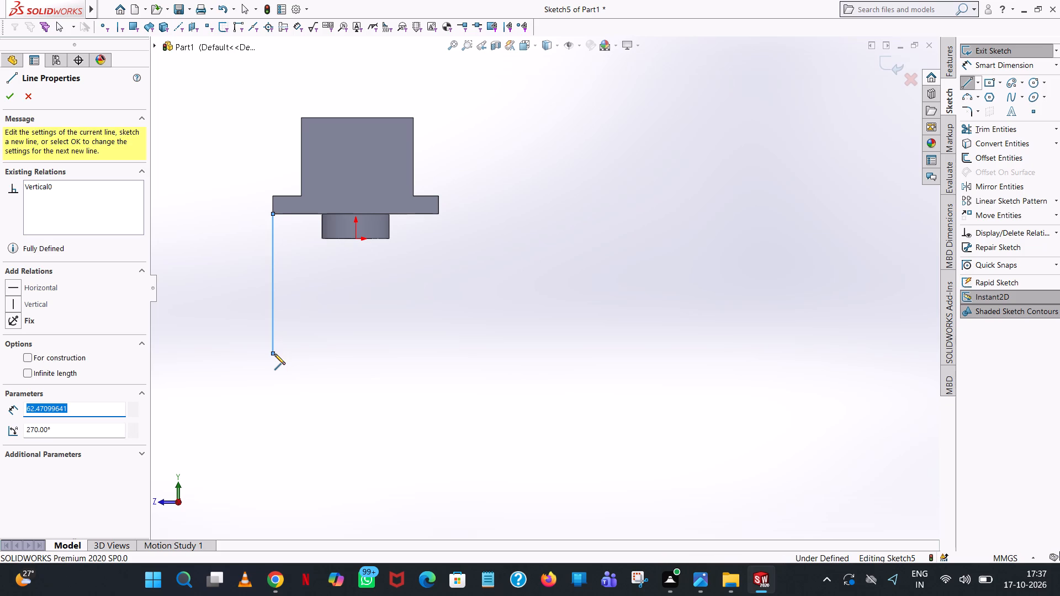
text(58)
key(Return)
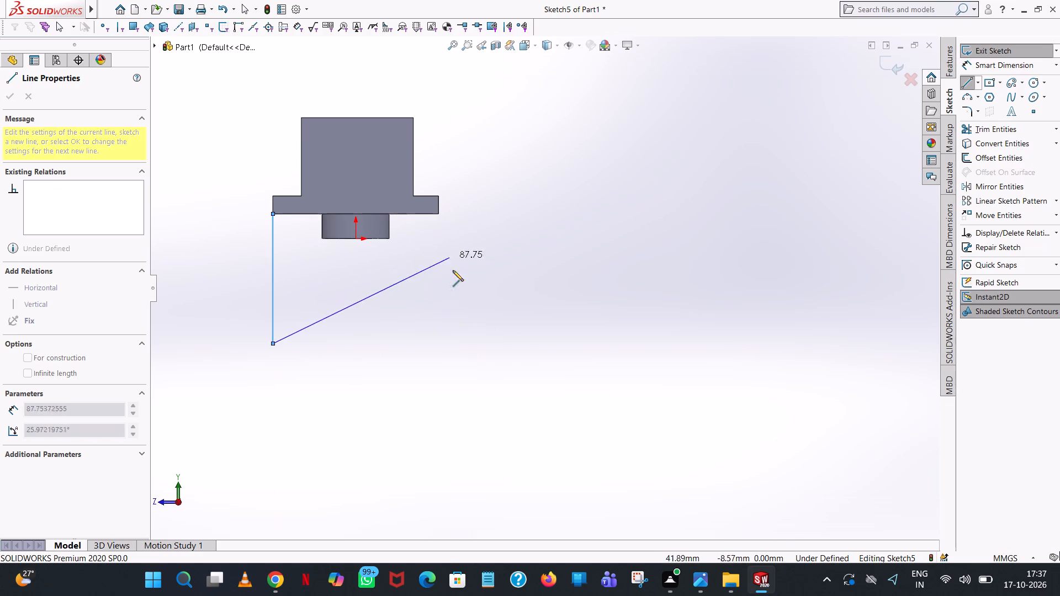
click(438, 344)
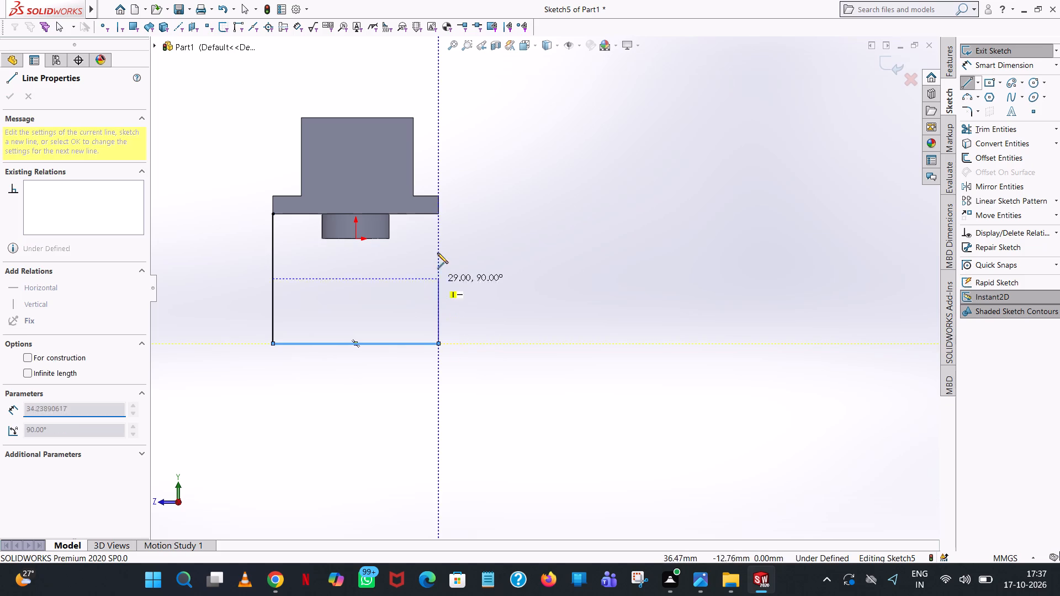
click(437, 212)
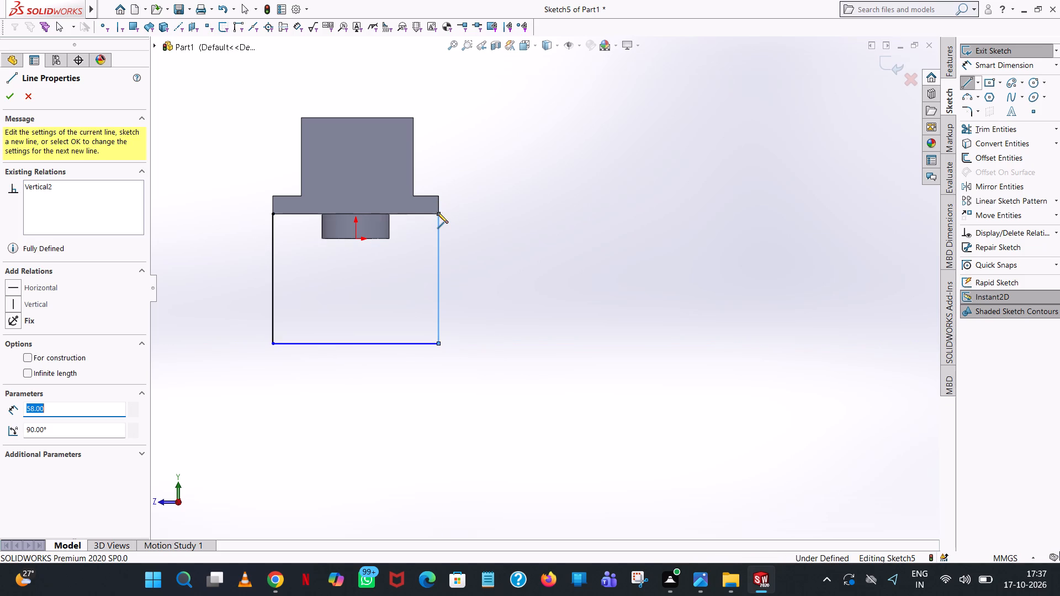
right_click(437, 211)
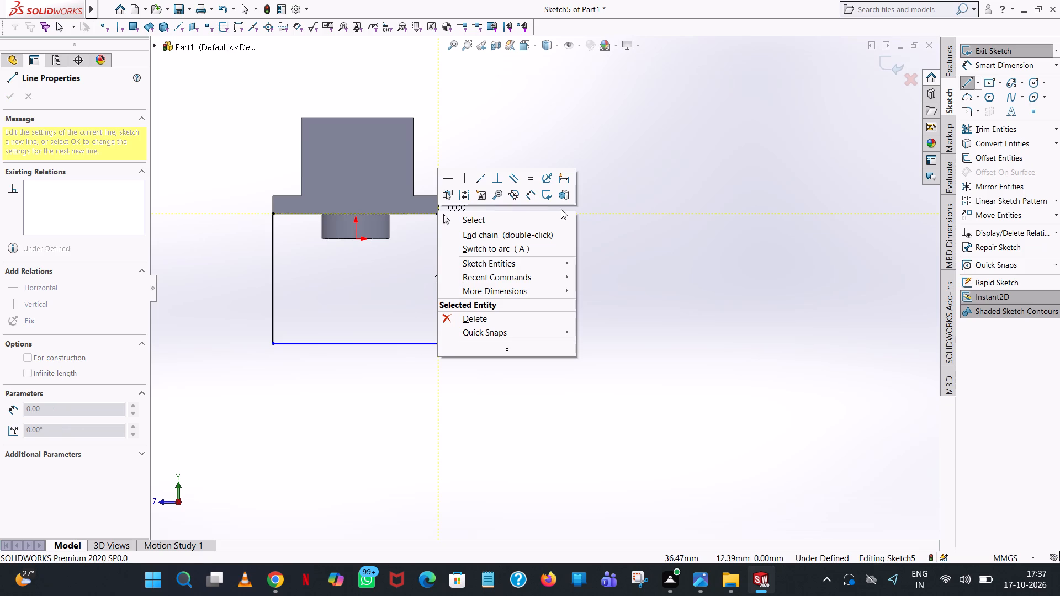
click(518, 214)
Close the profile with a horizontal line along the flange's bottom edge joining the upper ends of both vertical lines, viewed normal to the sketch.
middle_drag(555, 215, 528, 225)
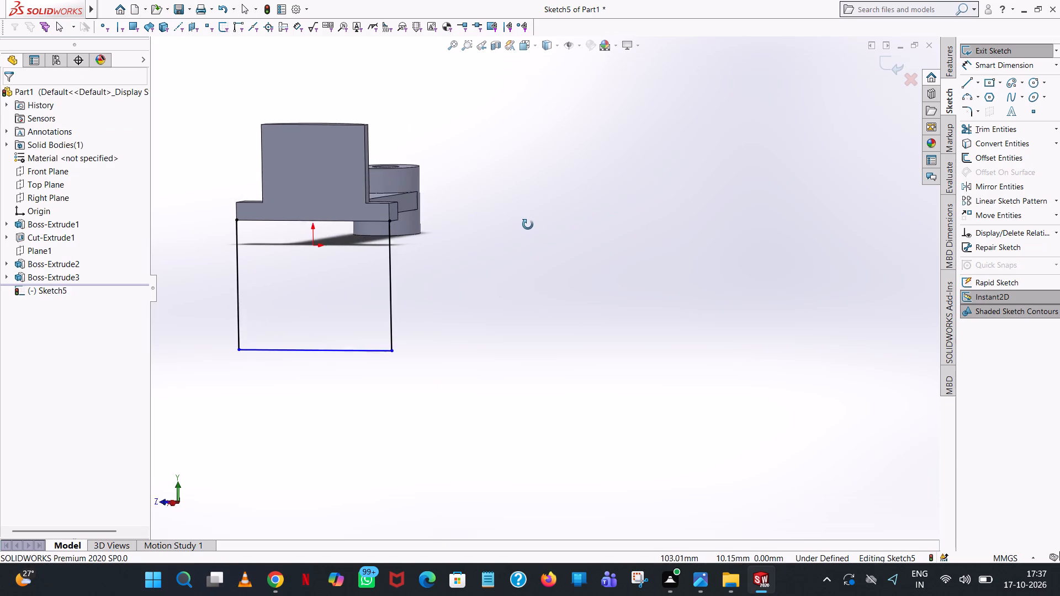
middle_drag(528, 225, 550, 227)
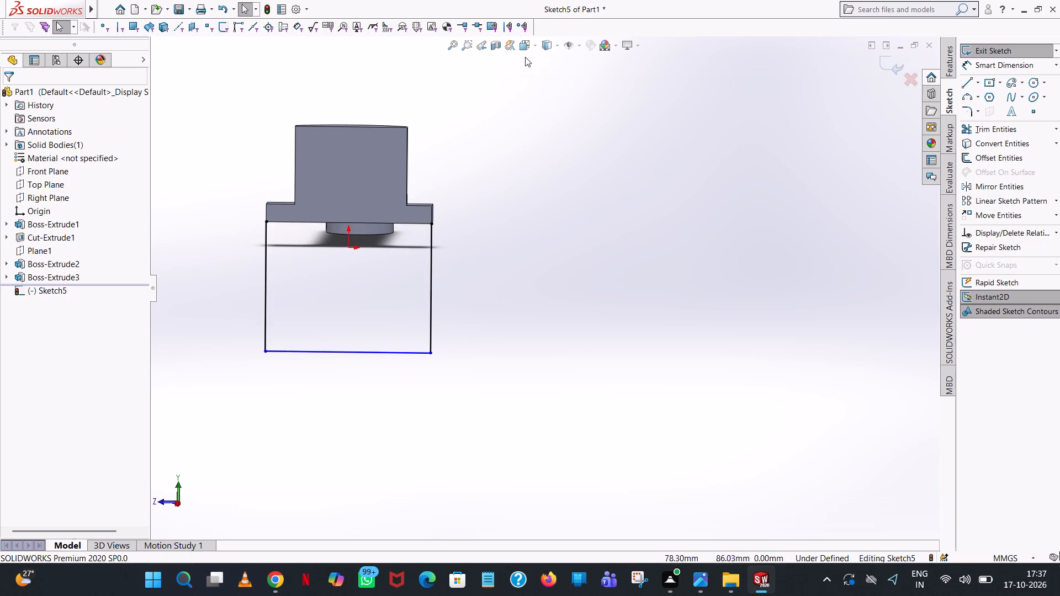
click(536, 43)
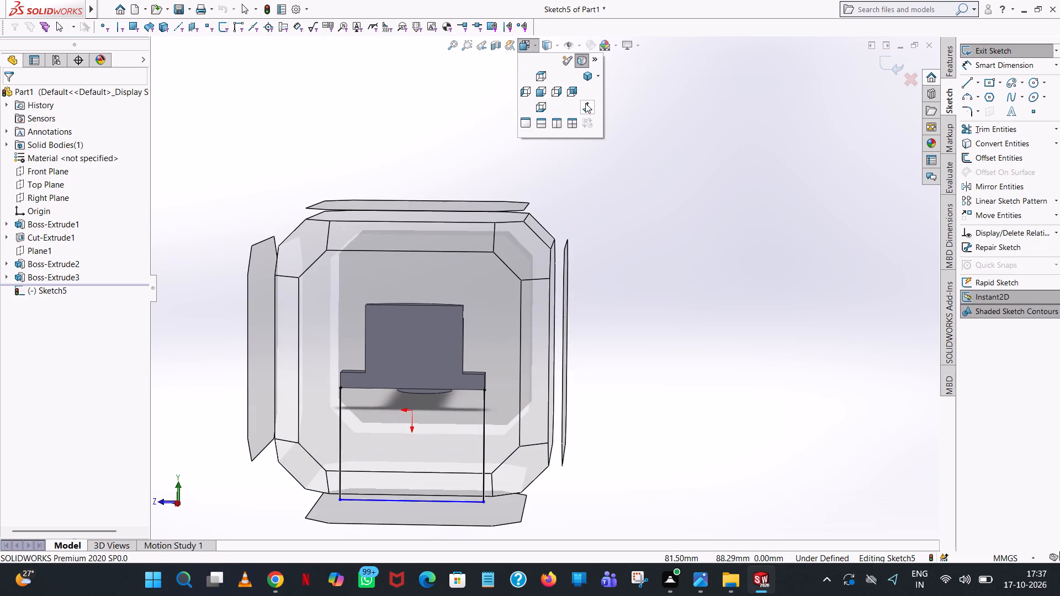
click(586, 103)
click(972, 83)
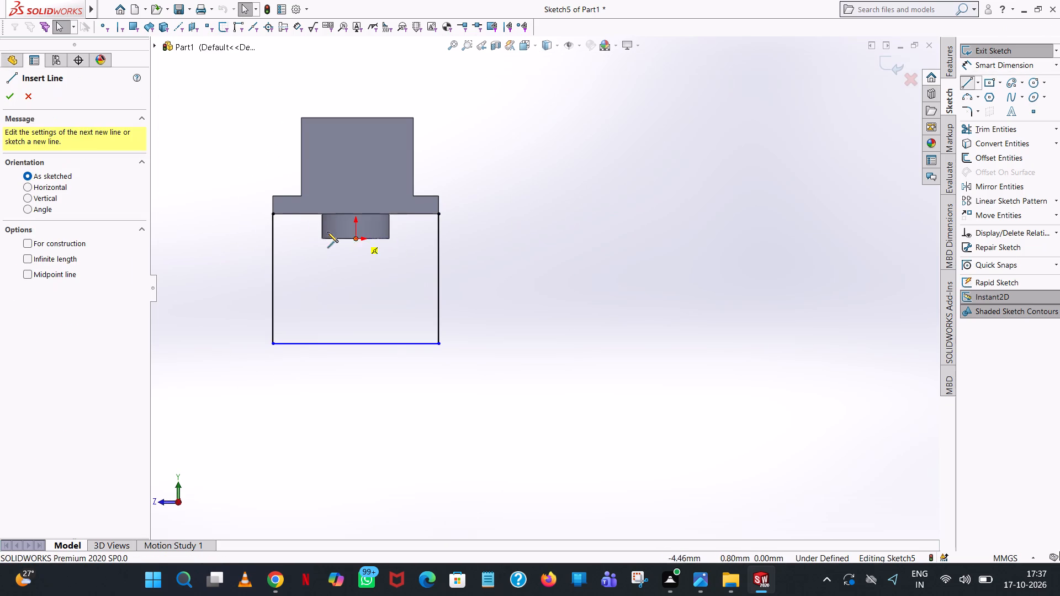
click(273, 213)
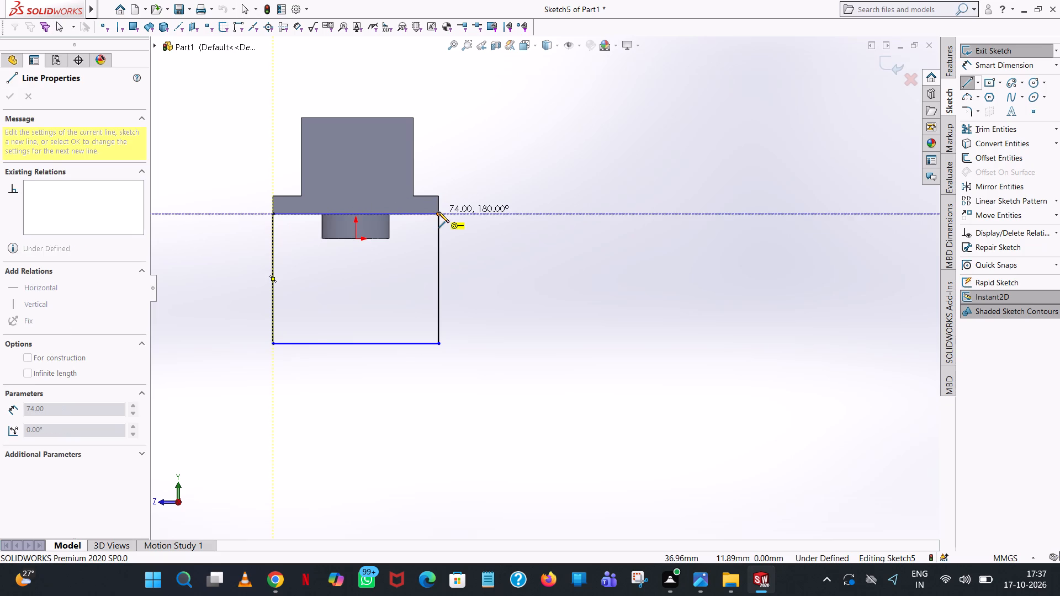
click(438, 212)
right_click(438, 212)
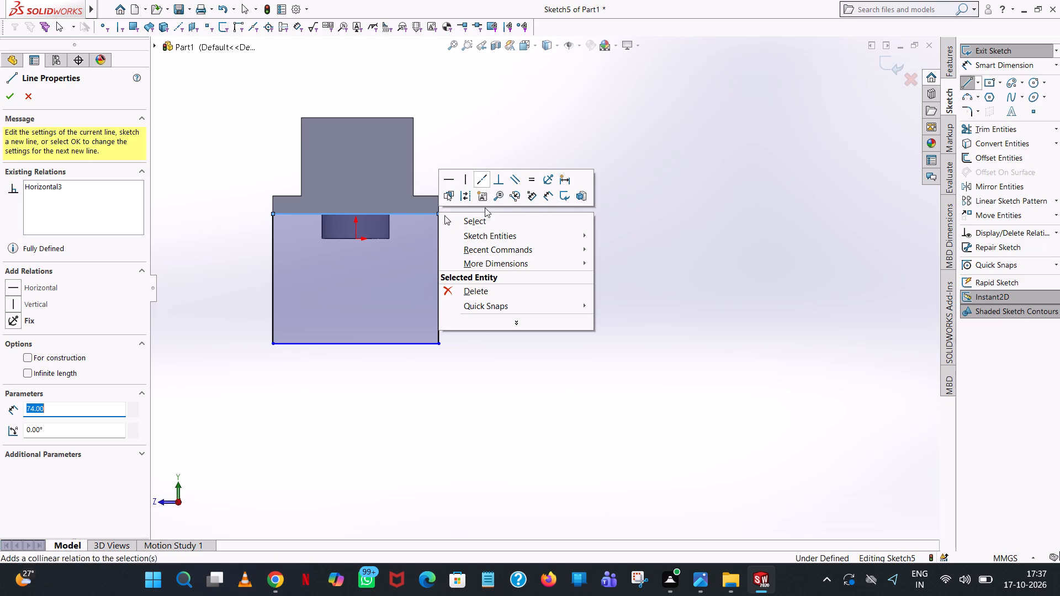
click(490, 225)
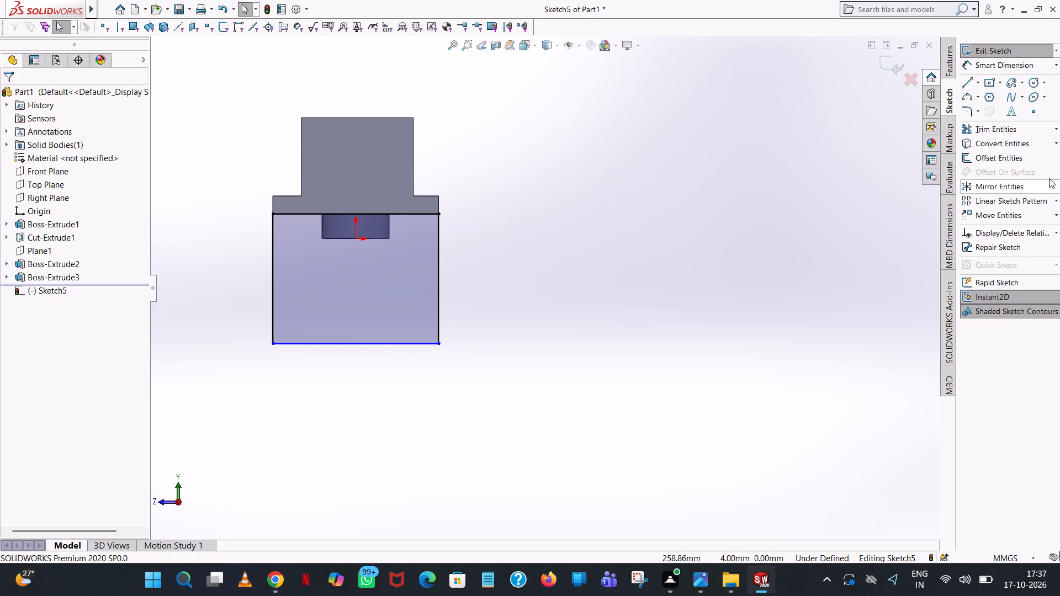
Add 20 mm sketch fillets to both lower corners of the rectangular profile.
click(963, 107)
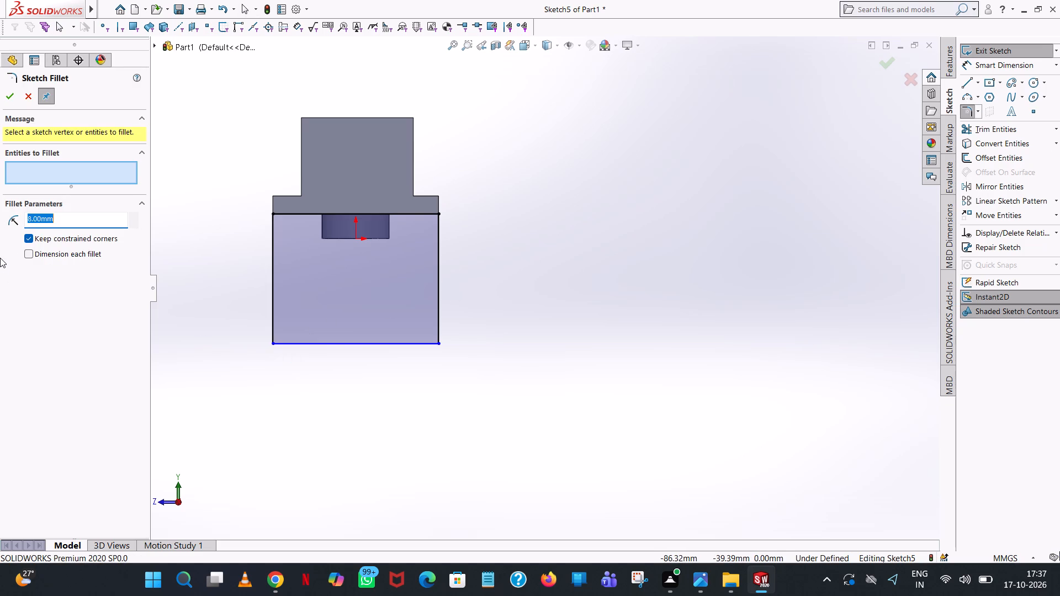
text(20)
key(Return)
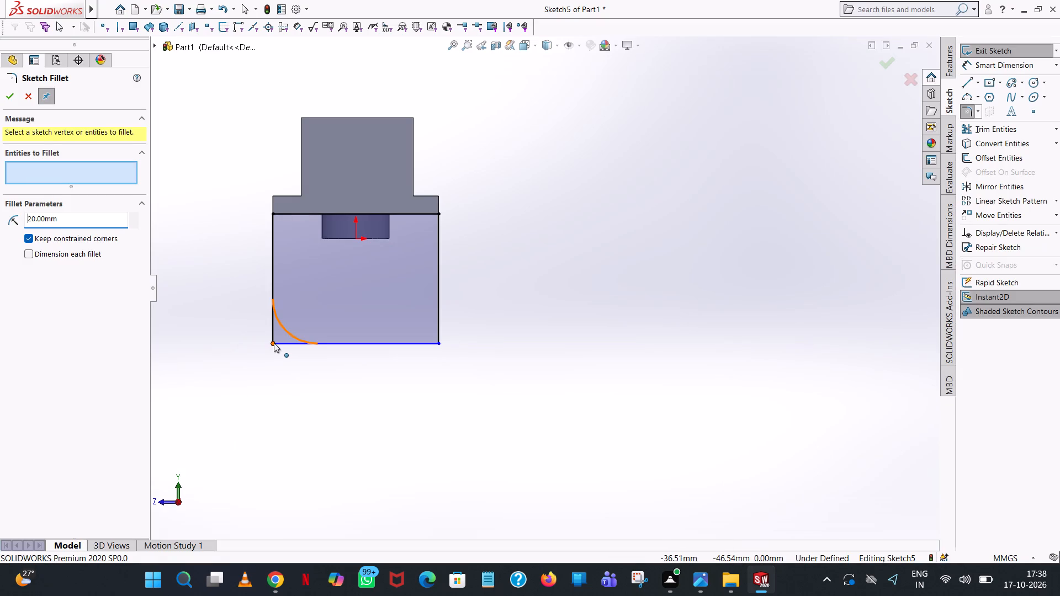
click(274, 343)
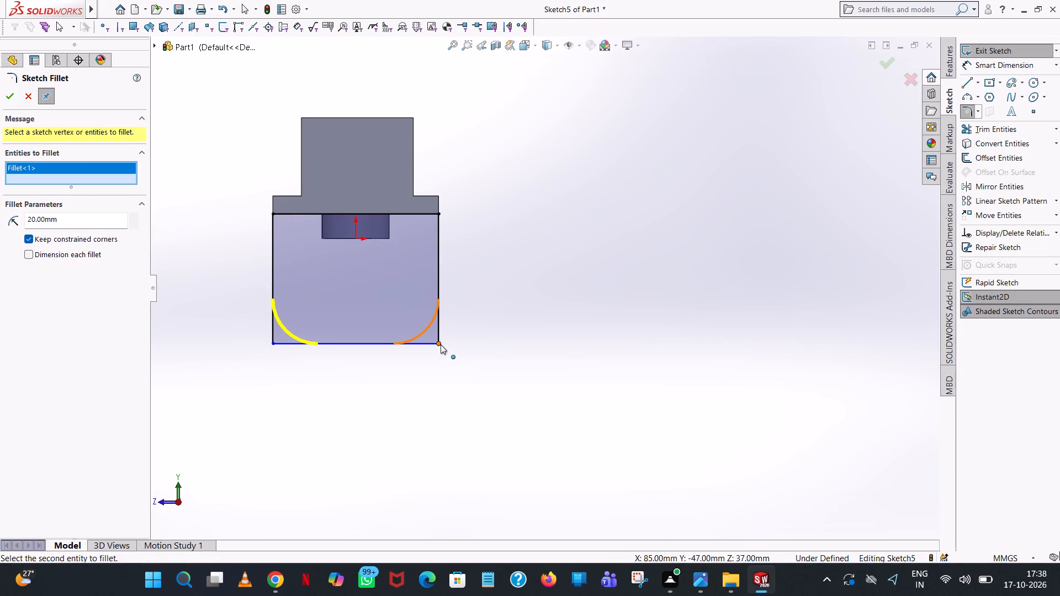
click(441, 344)
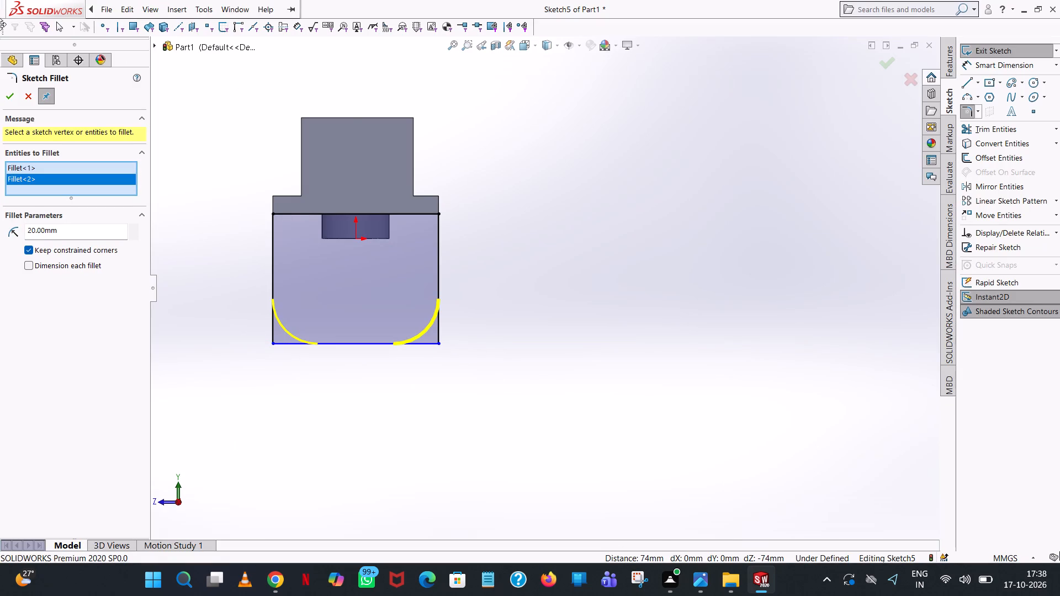
click(13, 93)
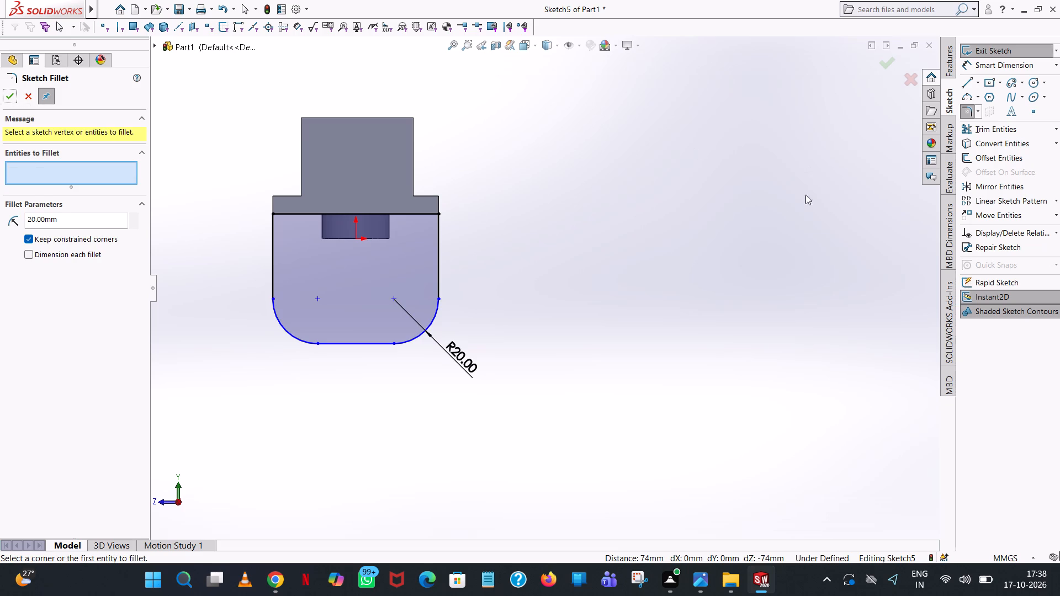
click(778, 200)
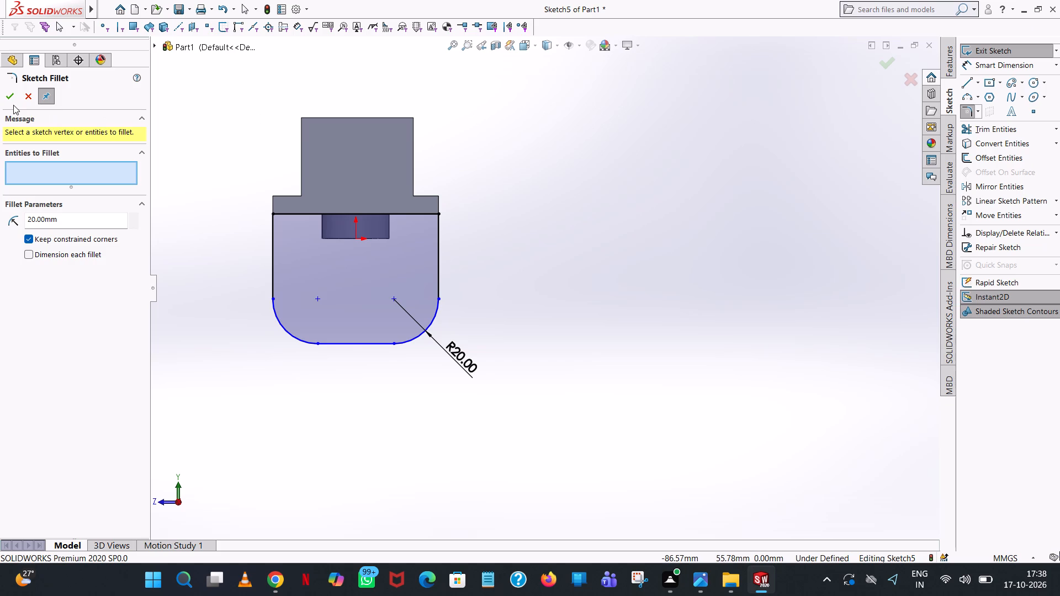
click(12, 102)
click(600, 164)
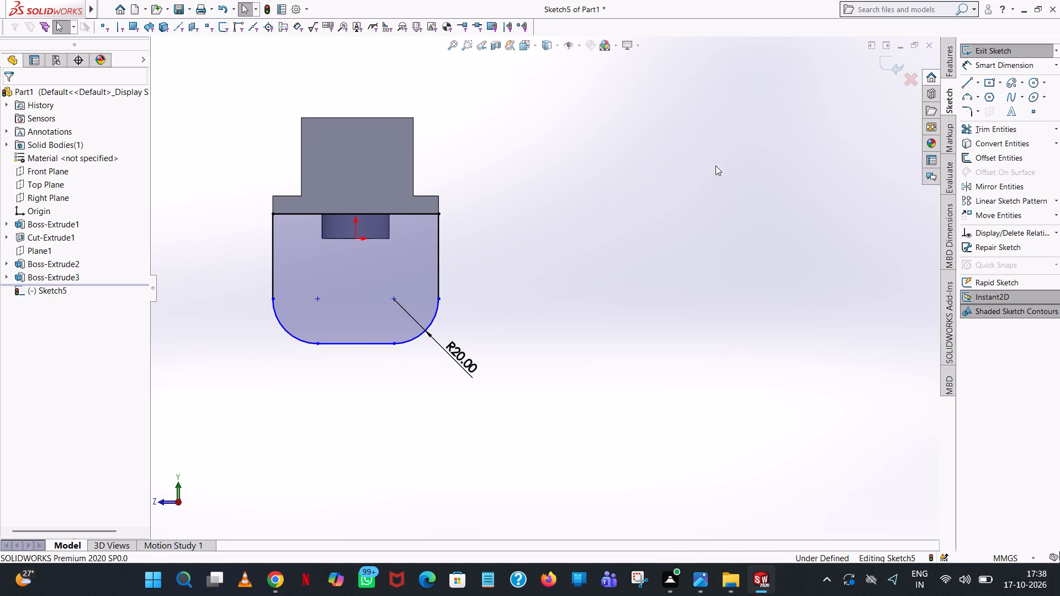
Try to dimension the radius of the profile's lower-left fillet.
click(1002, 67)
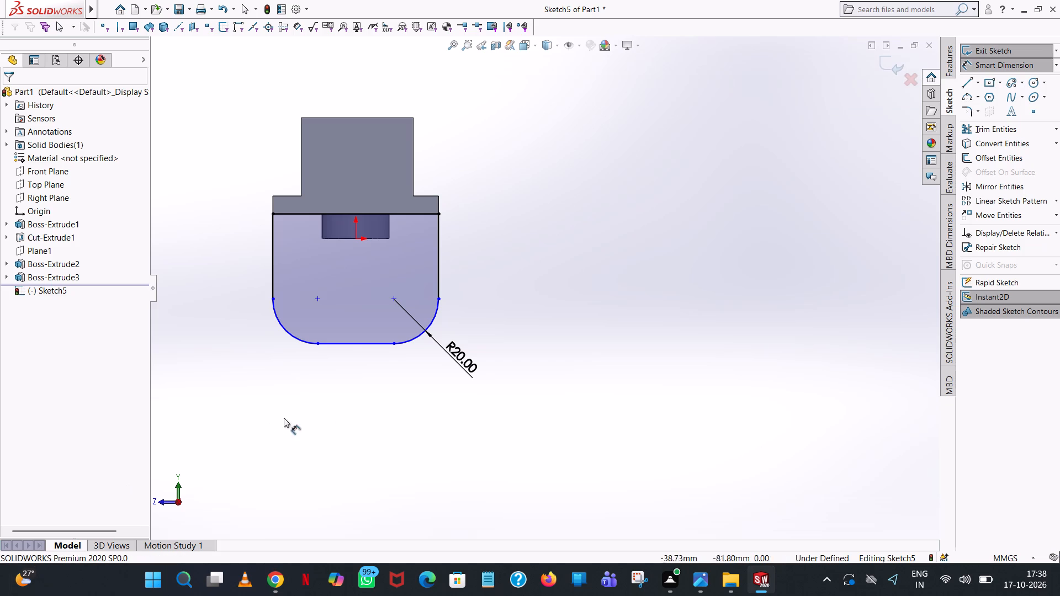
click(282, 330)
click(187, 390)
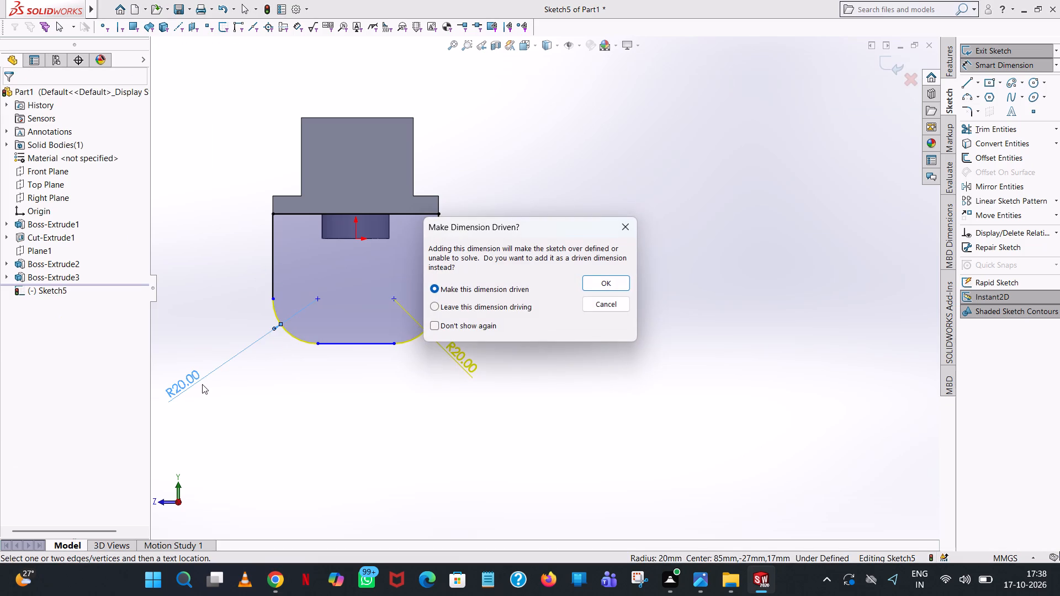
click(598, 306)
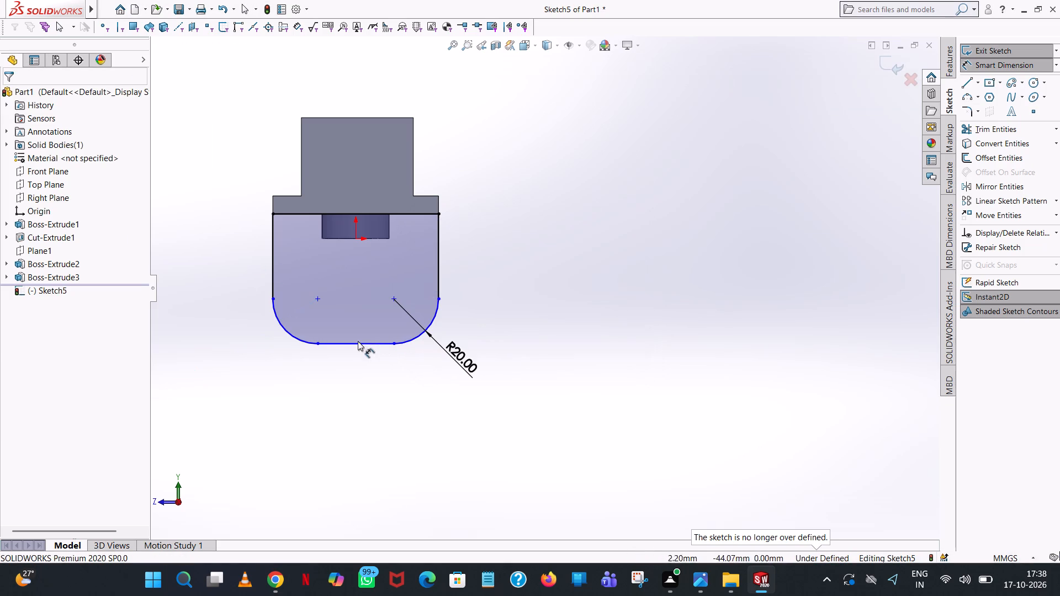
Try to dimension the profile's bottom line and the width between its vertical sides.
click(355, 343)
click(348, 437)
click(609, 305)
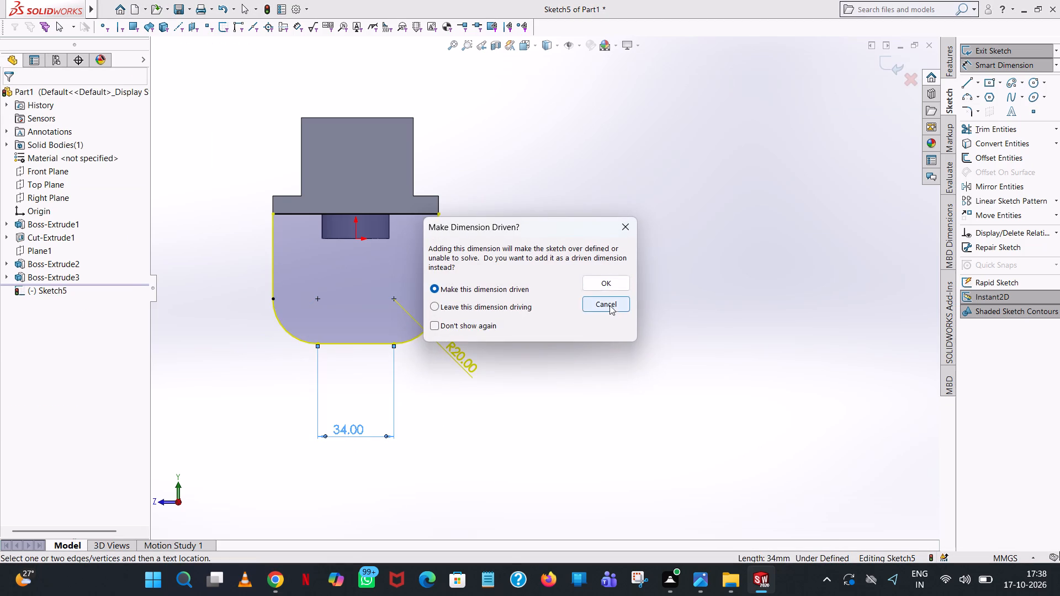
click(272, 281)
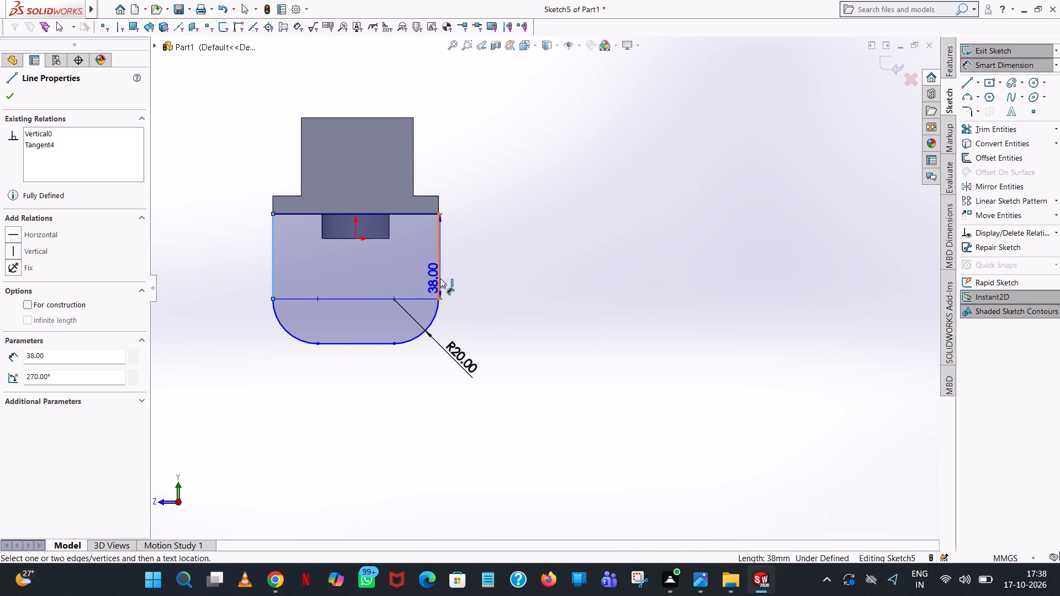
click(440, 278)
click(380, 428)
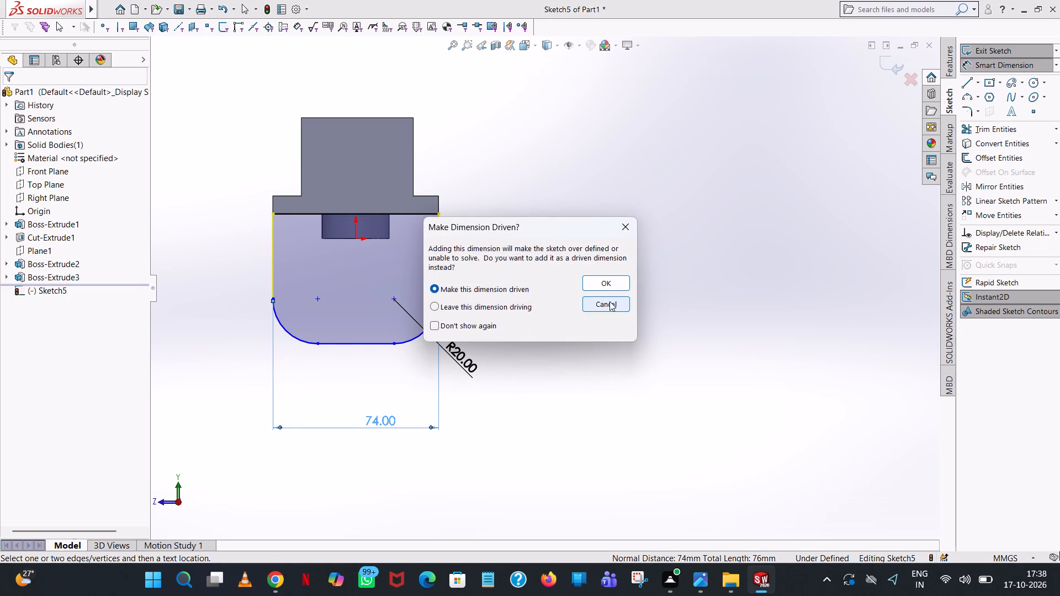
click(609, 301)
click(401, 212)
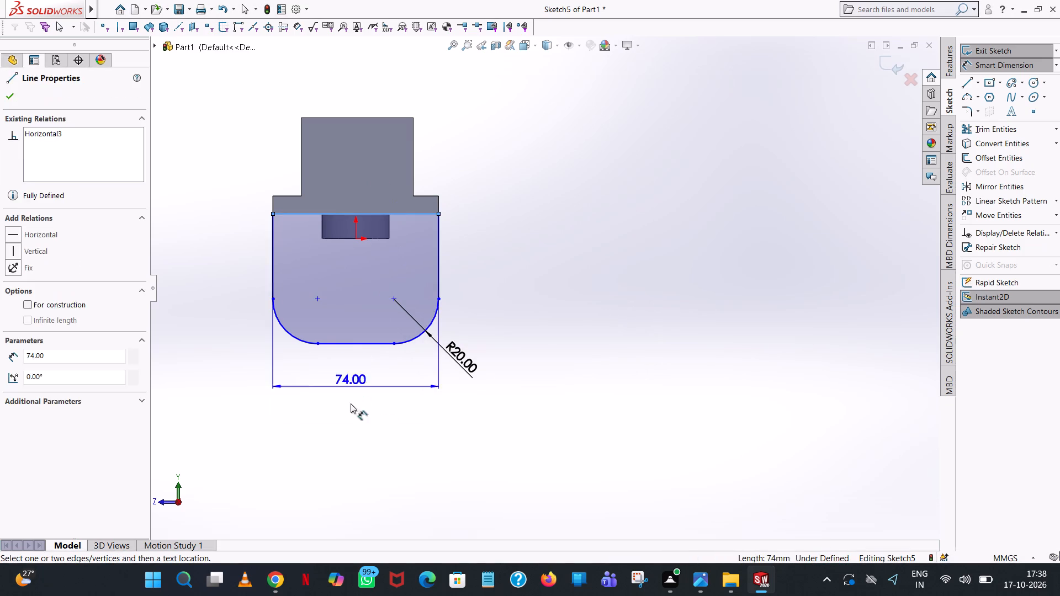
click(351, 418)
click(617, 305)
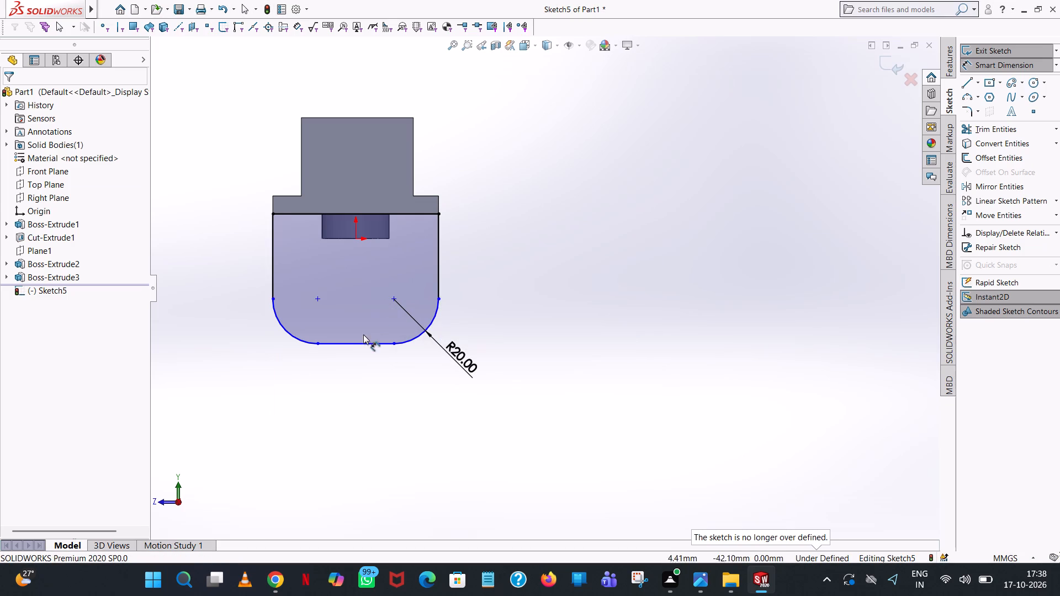
Dimension the vertical distance between the lower-left fillet's center point and the sketch origin.
click(318, 297)
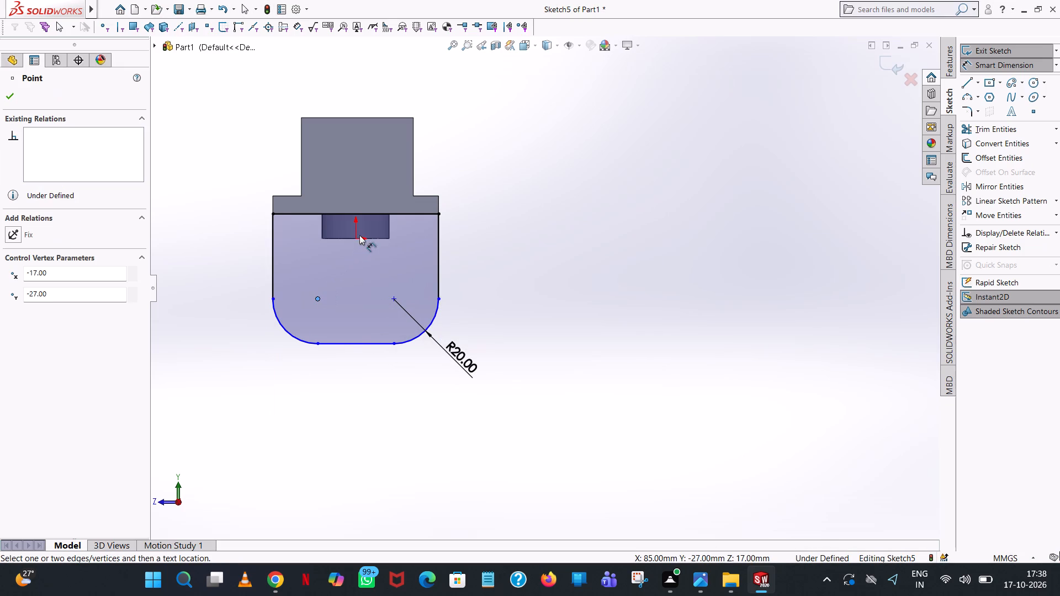
click(356, 236)
click(242, 242)
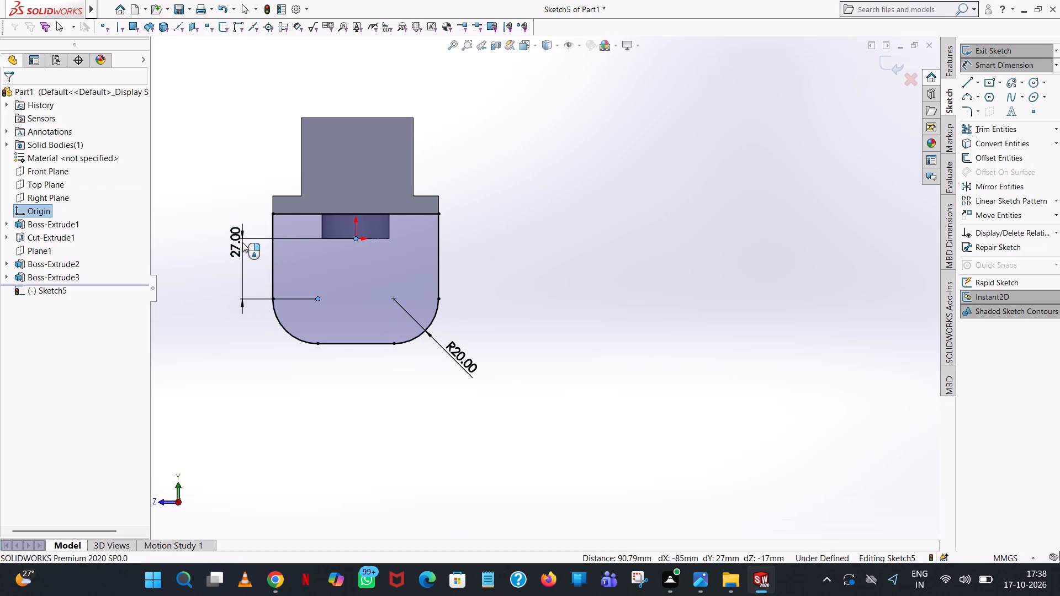
Place the vertical dimension between the lower-left fillet's center point and the origin beside the profile.
click(197, 225)
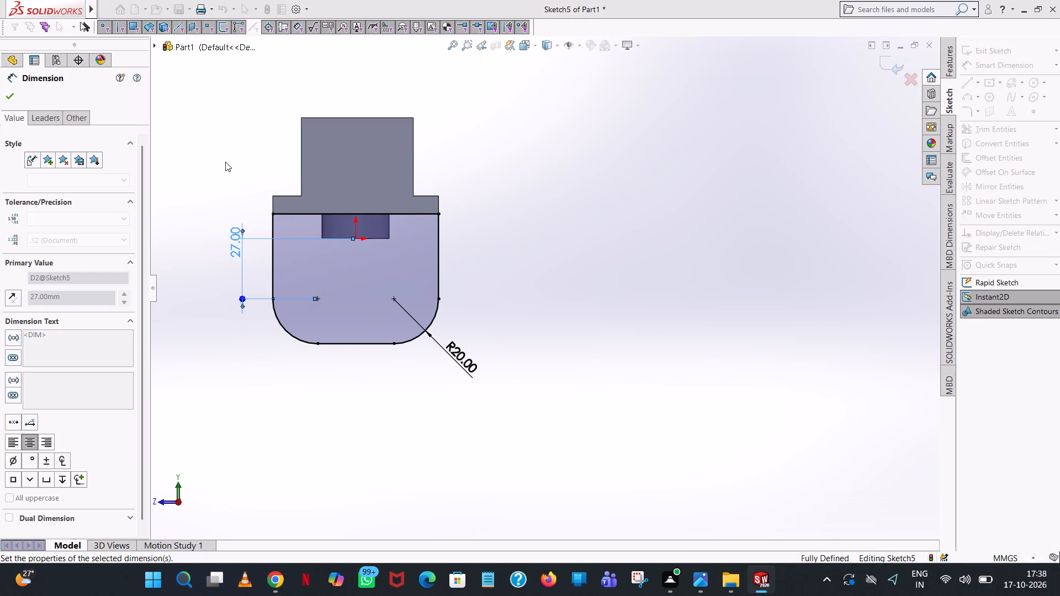
click(226, 161)
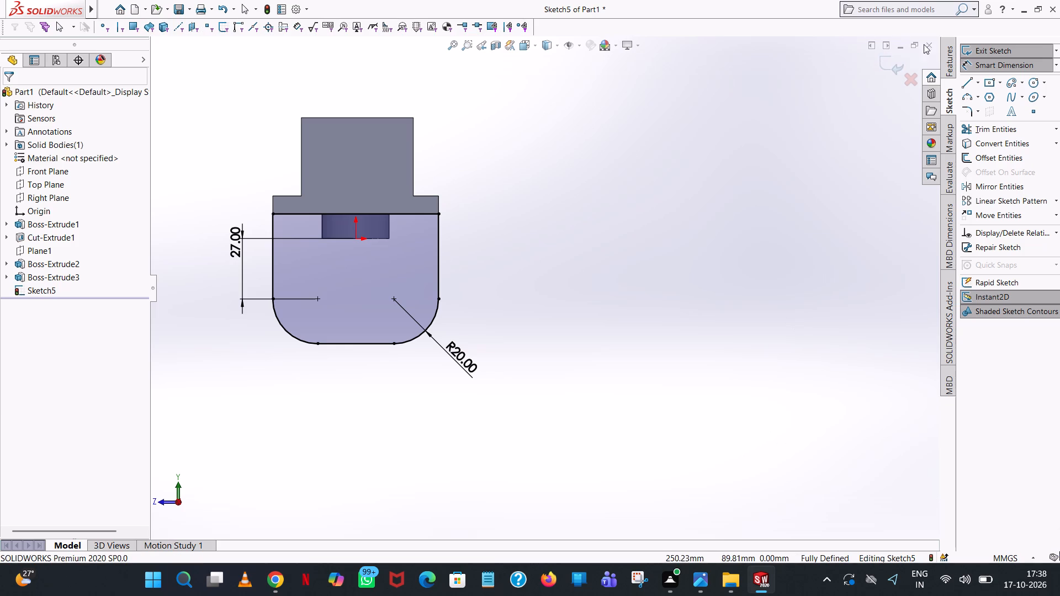
Extrude the rounded plate profile 10 mm blind in the reversed direction, toward the arm, merged with the body.
click(953, 65)
click(979, 54)
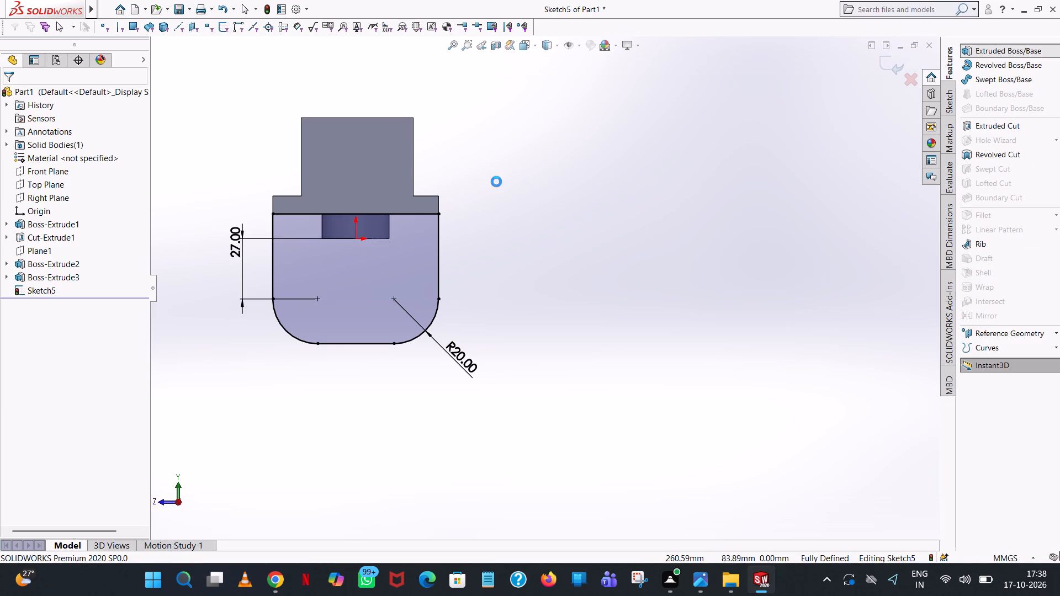
middle_drag(484, 215, 608, 257)
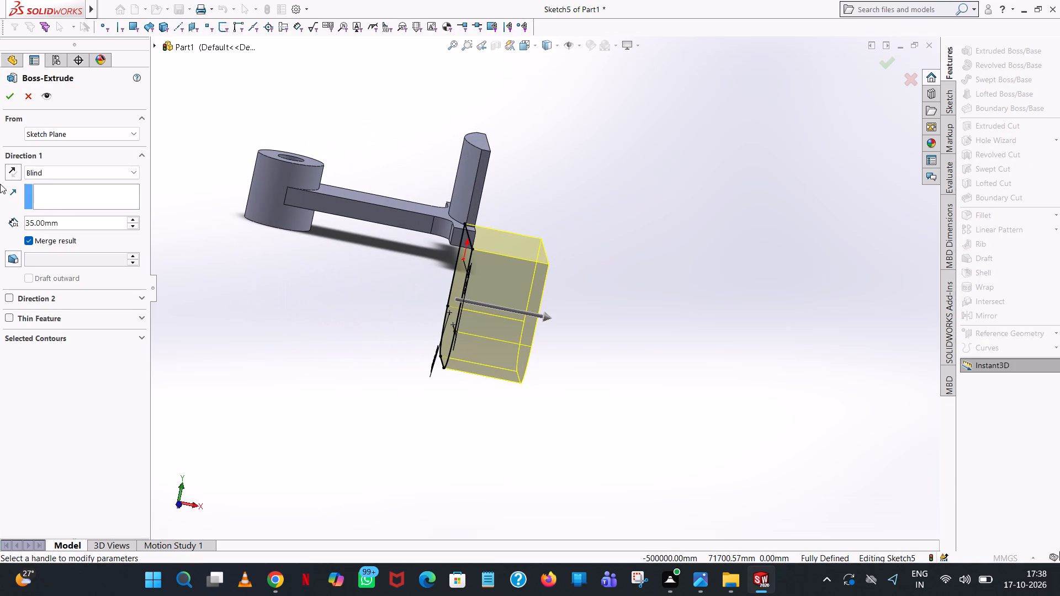
click(10, 166)
double_click(84, 221)
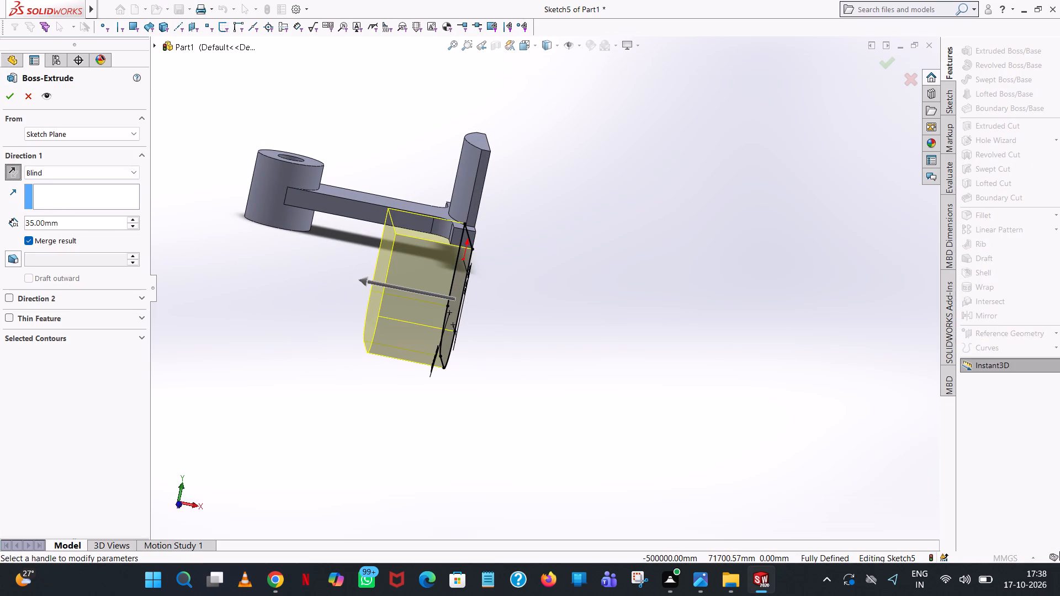
text(10)
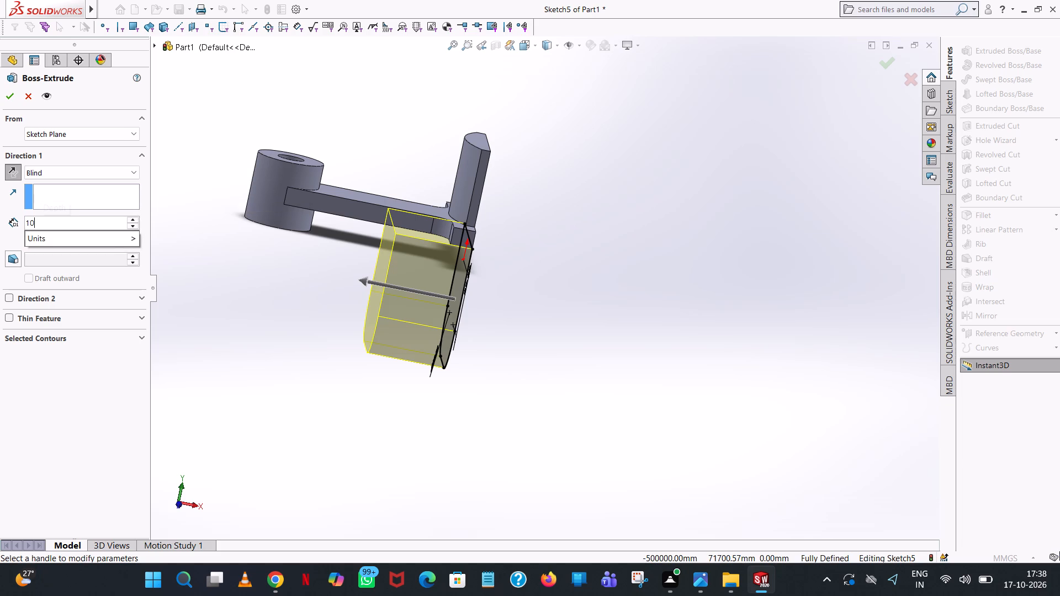
key(Return)
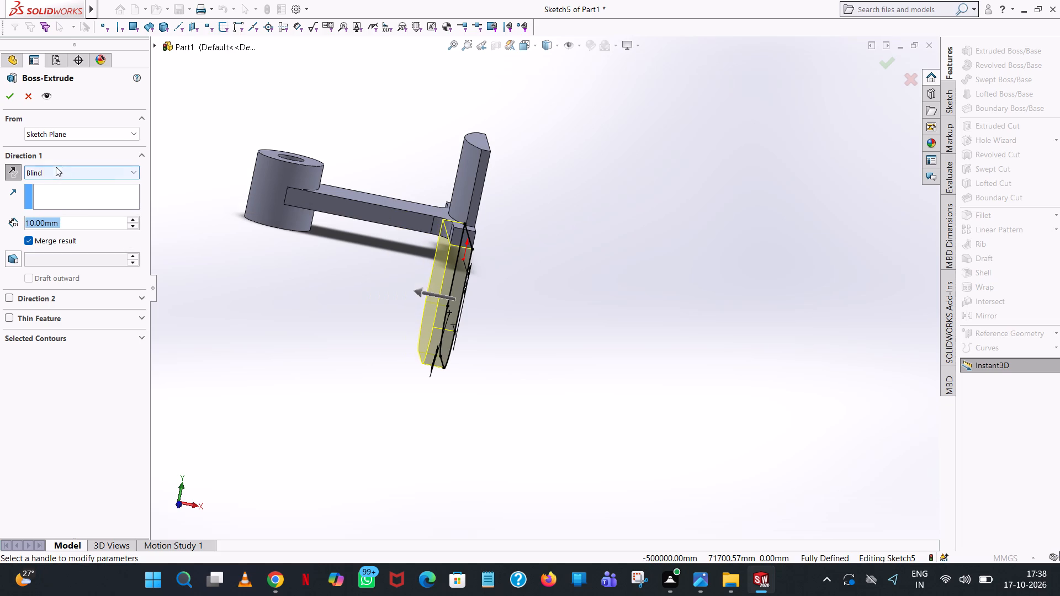
click(14, 99)
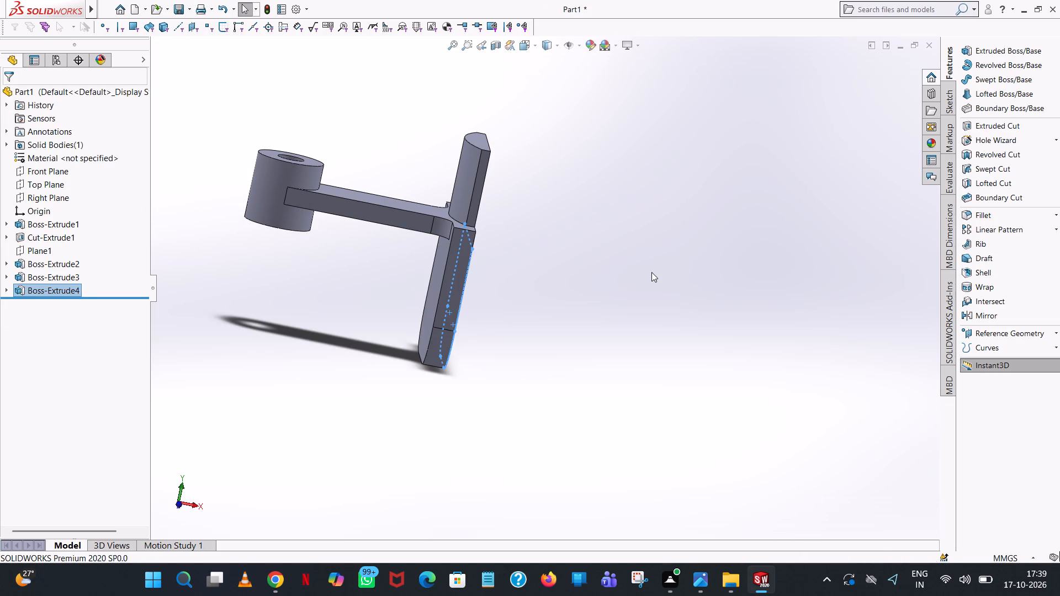
click(651, 272)
Open a sketch for a new extruded boss on the plate's flat outer face and start its profile with the Line tool.
middle_drag(536, 269, 635, 310)
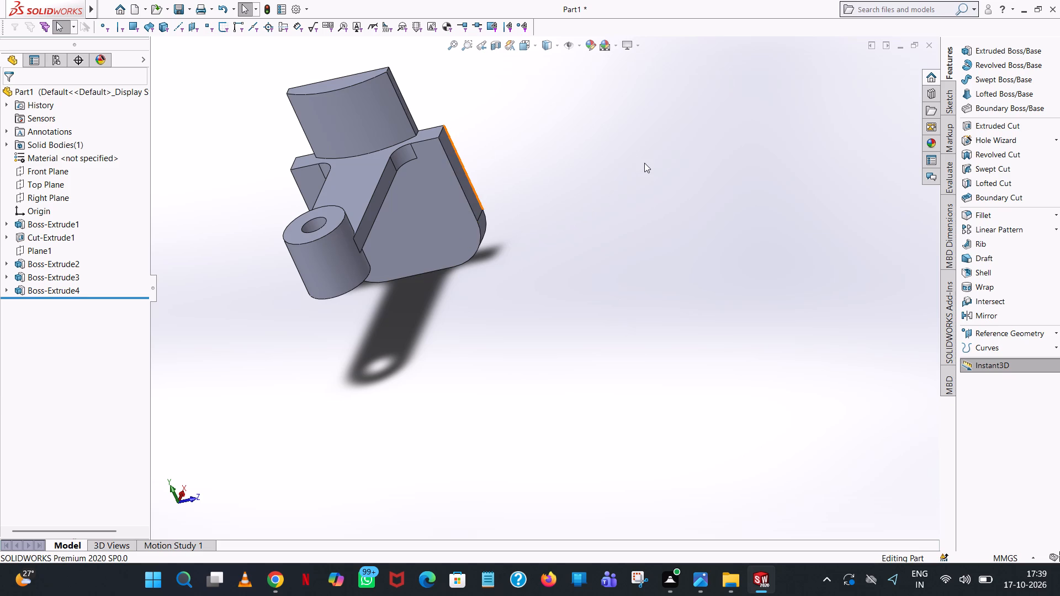
middle_drag(646, 162, 447, 375)
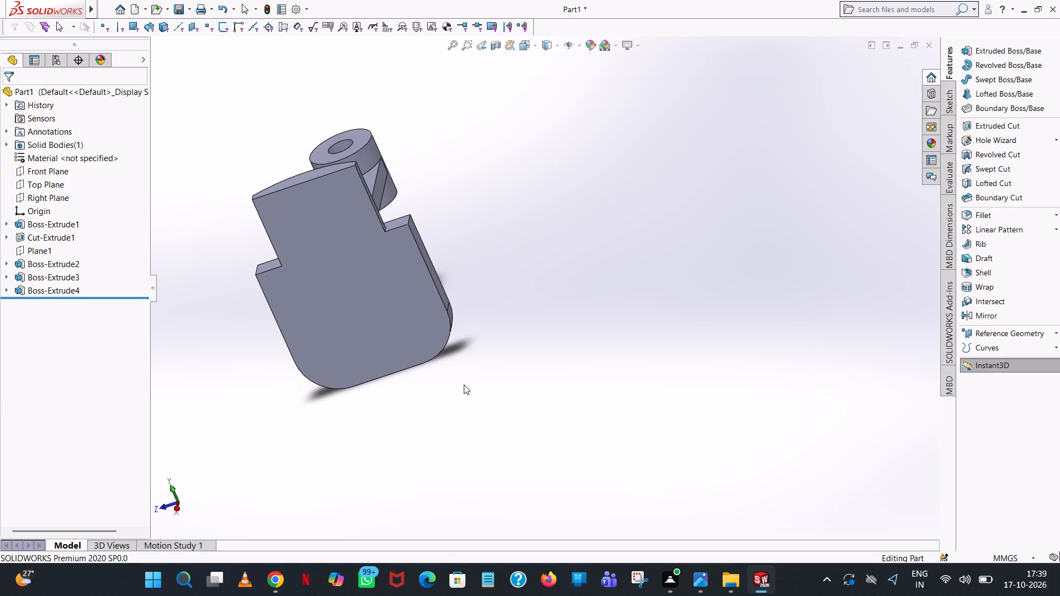
click(977, 52)
click(347, 316)
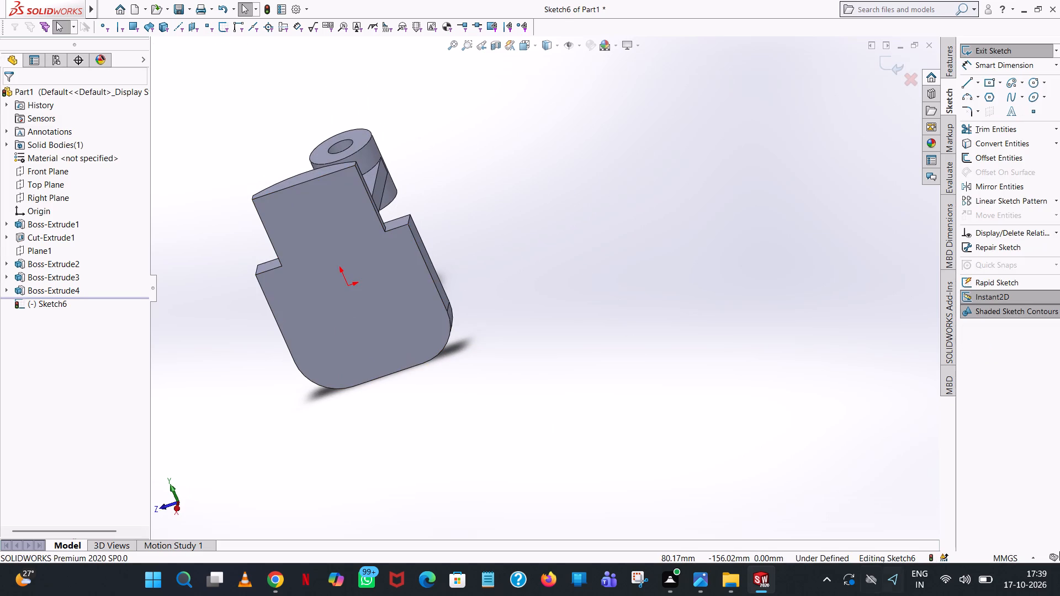
key(space)
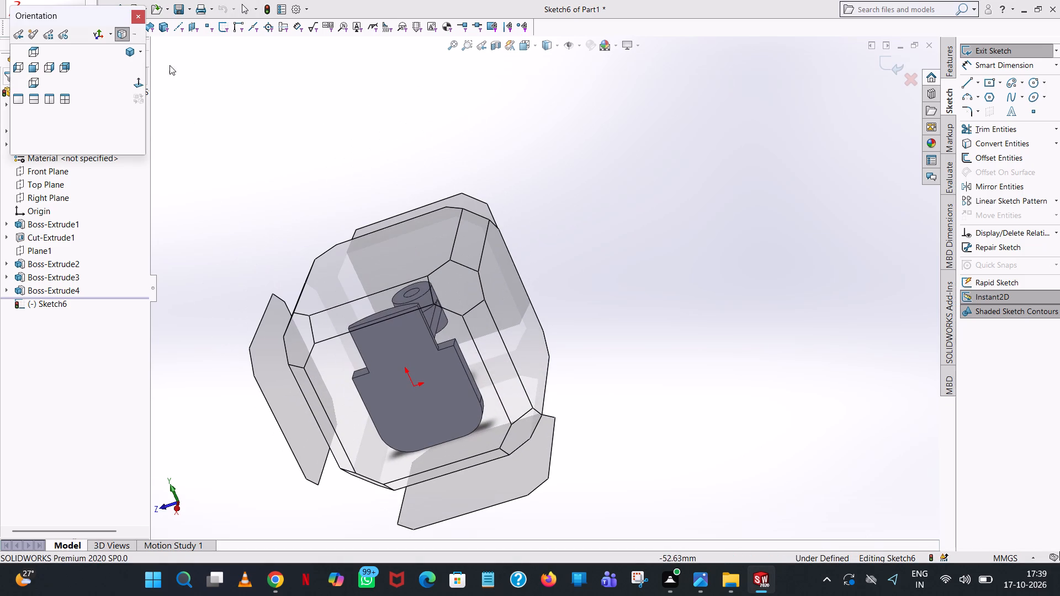
click(135, 79)
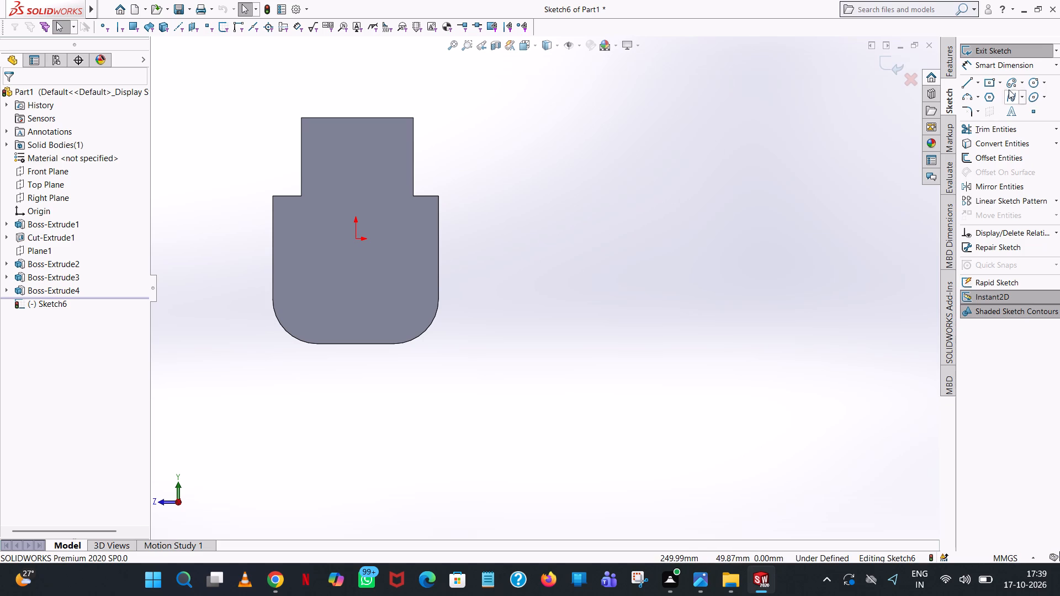
click(967, 78)
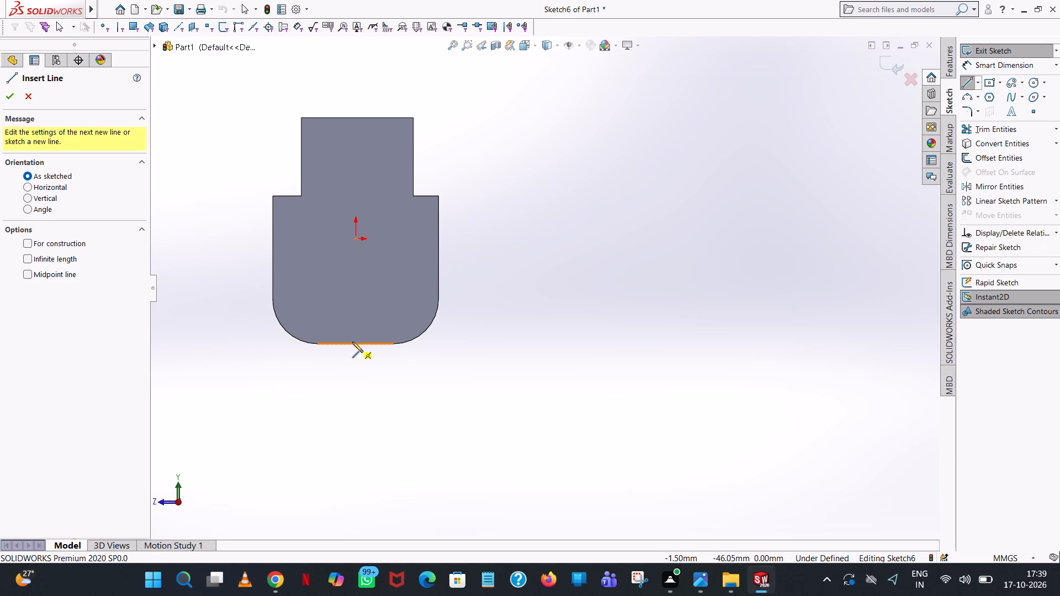
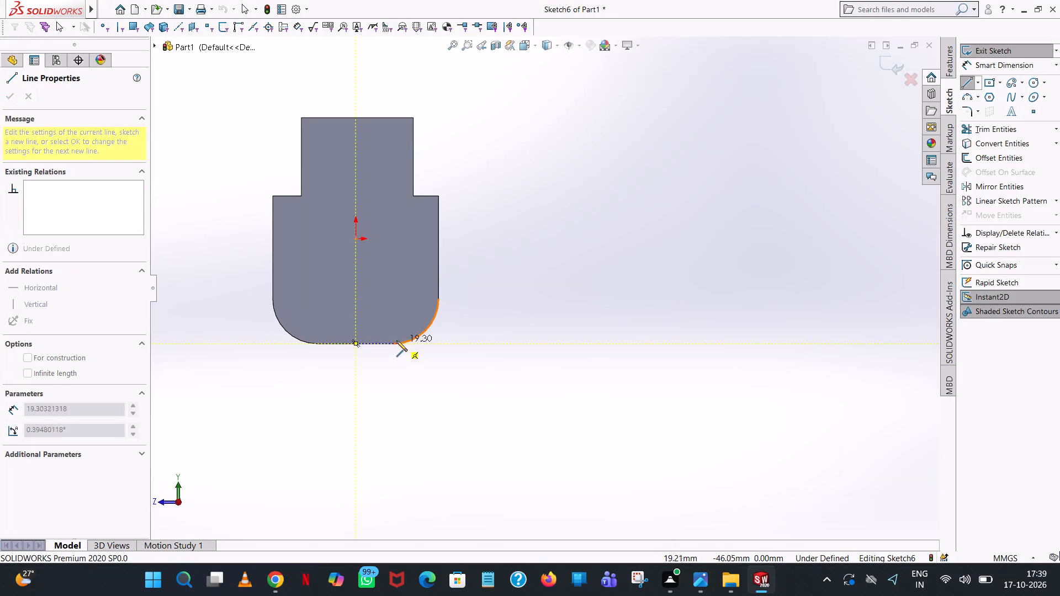
Finish the horizontal line running right from the plate's bottom edge midpoint and set its length to 45/2 mm.
scroll(396, 340, down, 6)
click(428, 323)
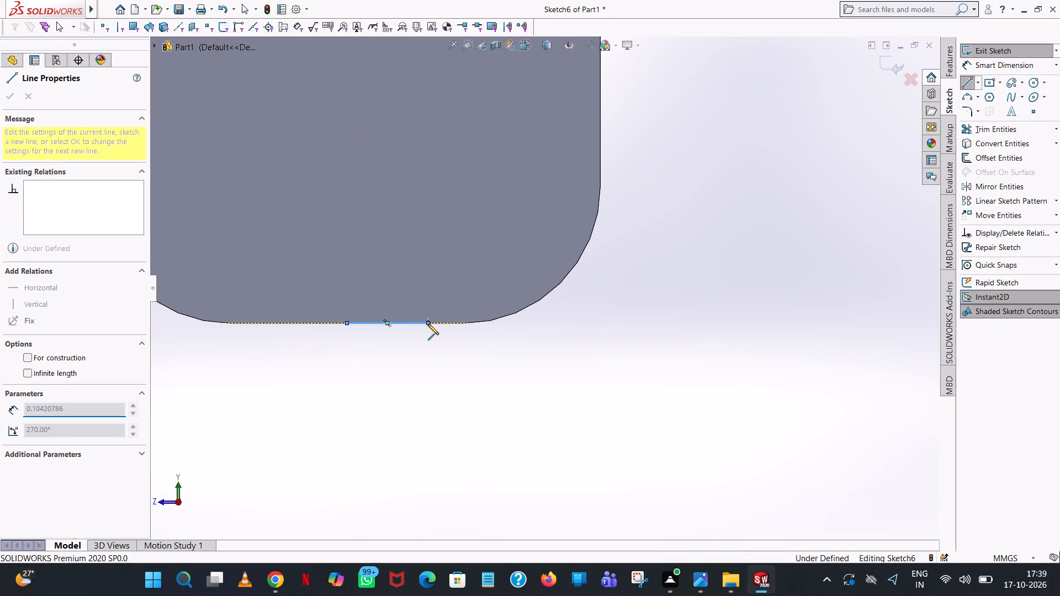
right_click(428, 324)
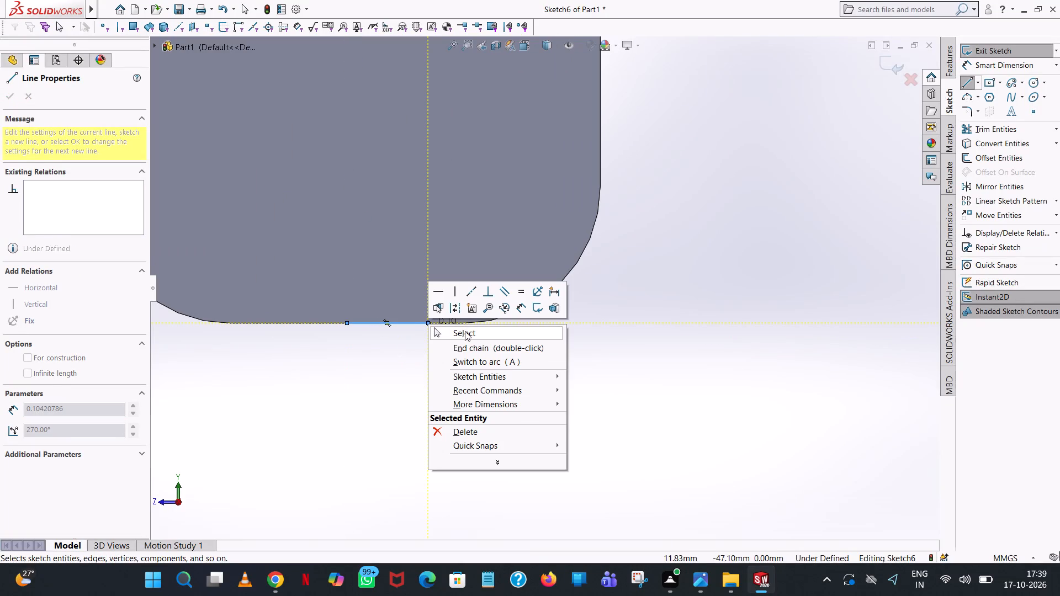
click(465, 331)
click(396, 324)
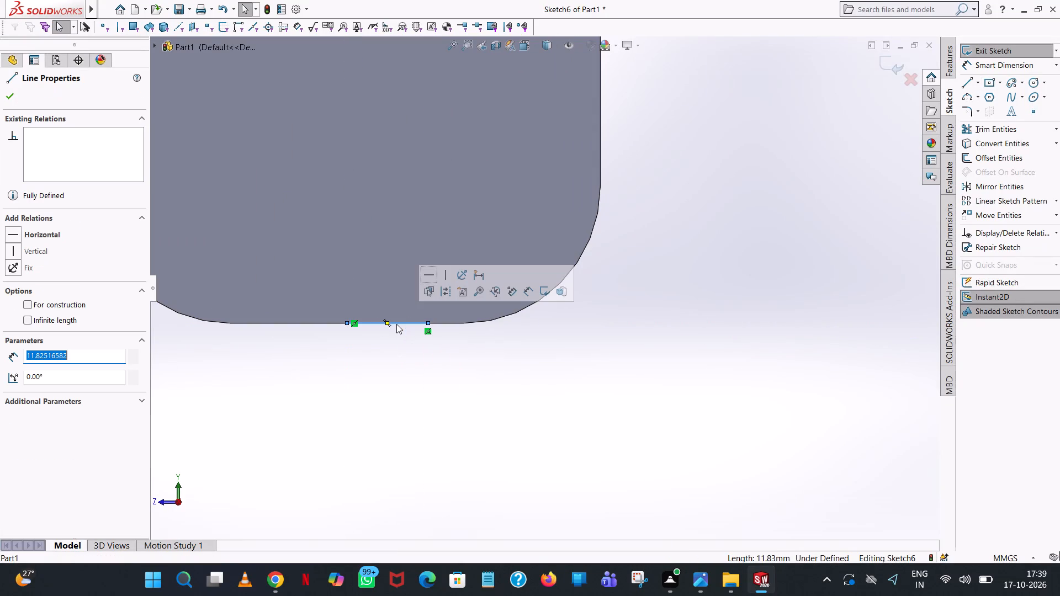
text(45/)
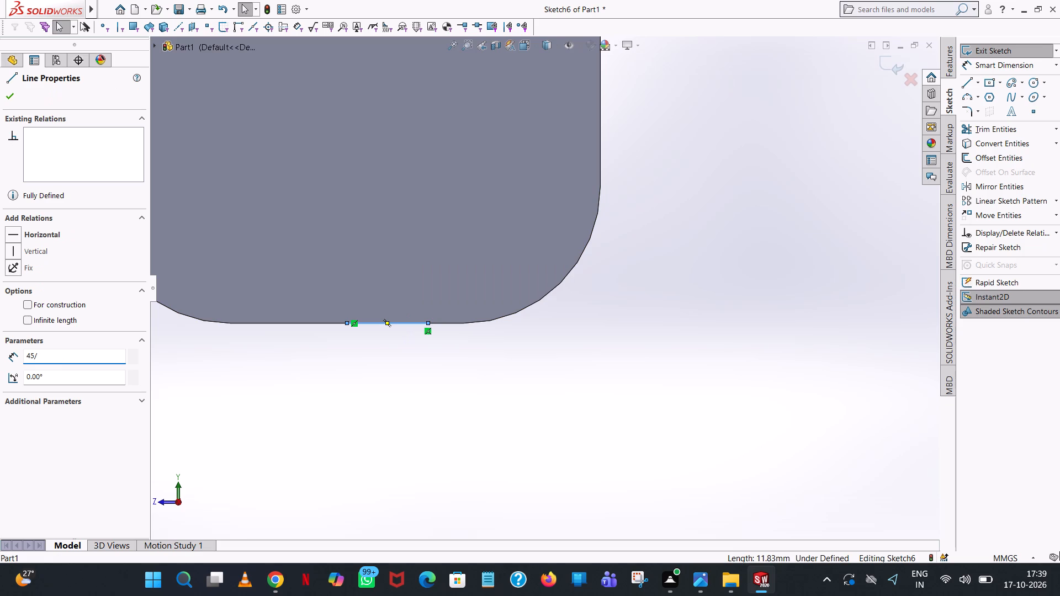
key(2)
key(Return)
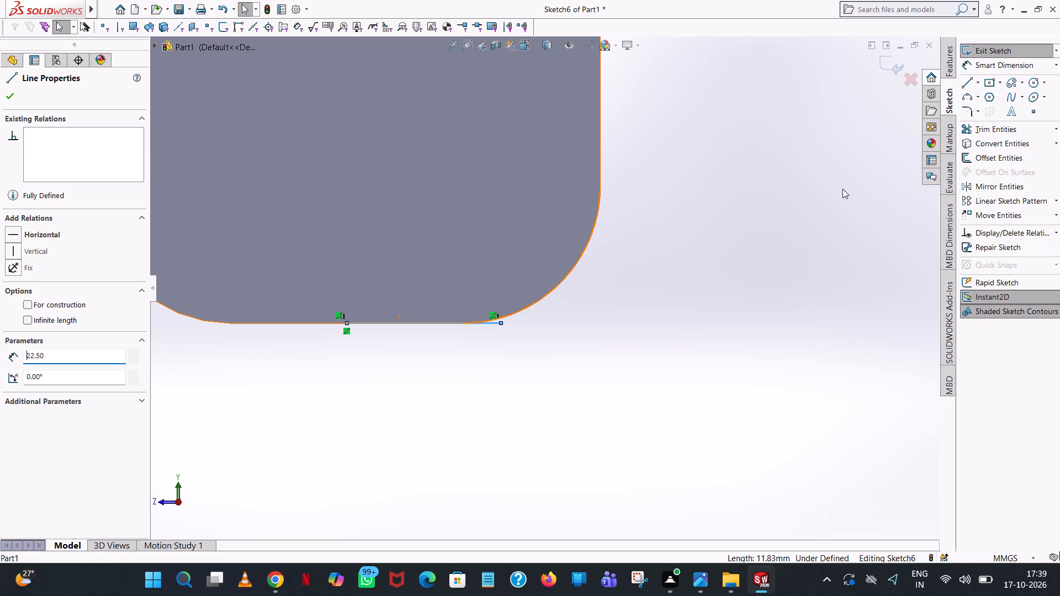
Draw a vertical line upward from the horizontal line's outer end and set its length to 25 mm.
click(968, 78)
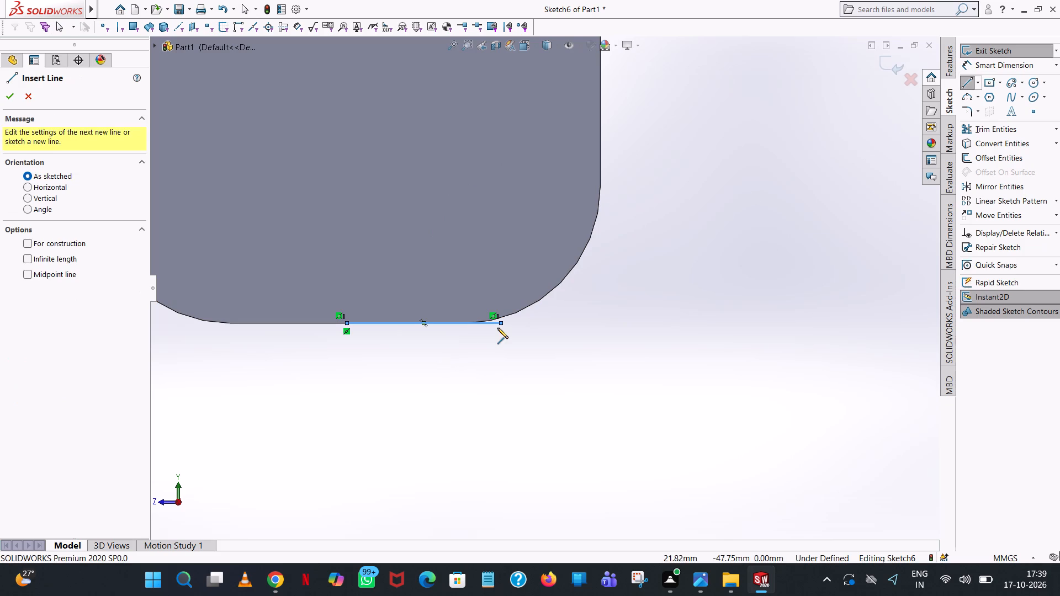
click(502, 324)
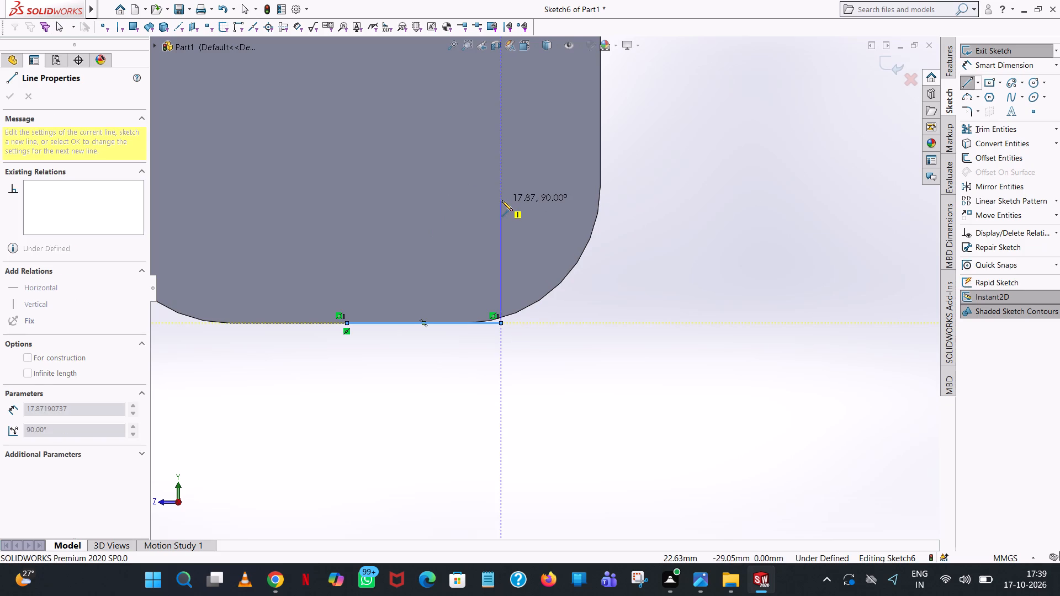
click(502, 200)
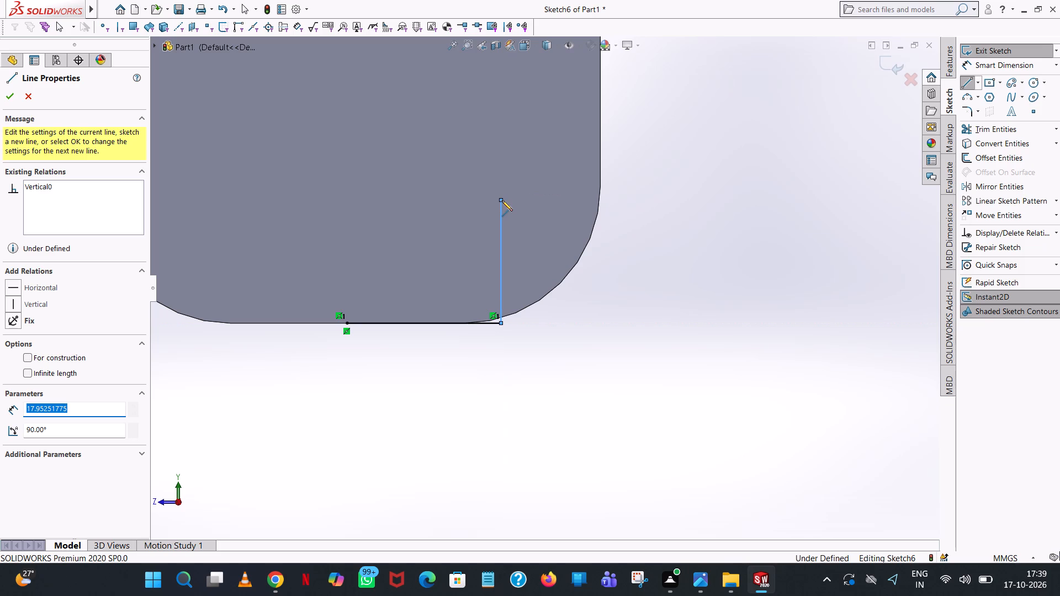
text(25)
key(Return)
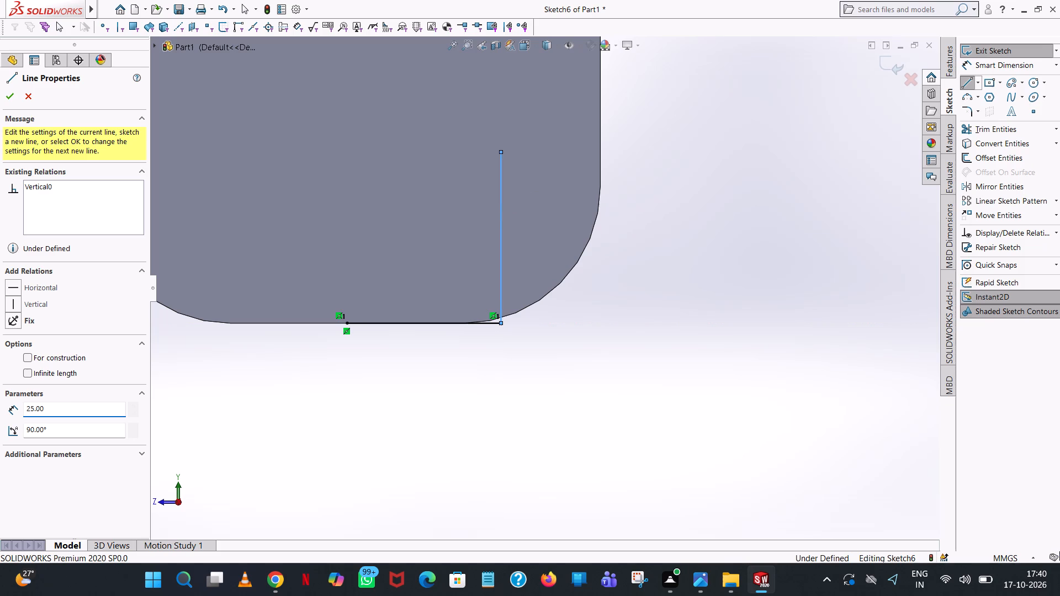
right_click(502, 200)
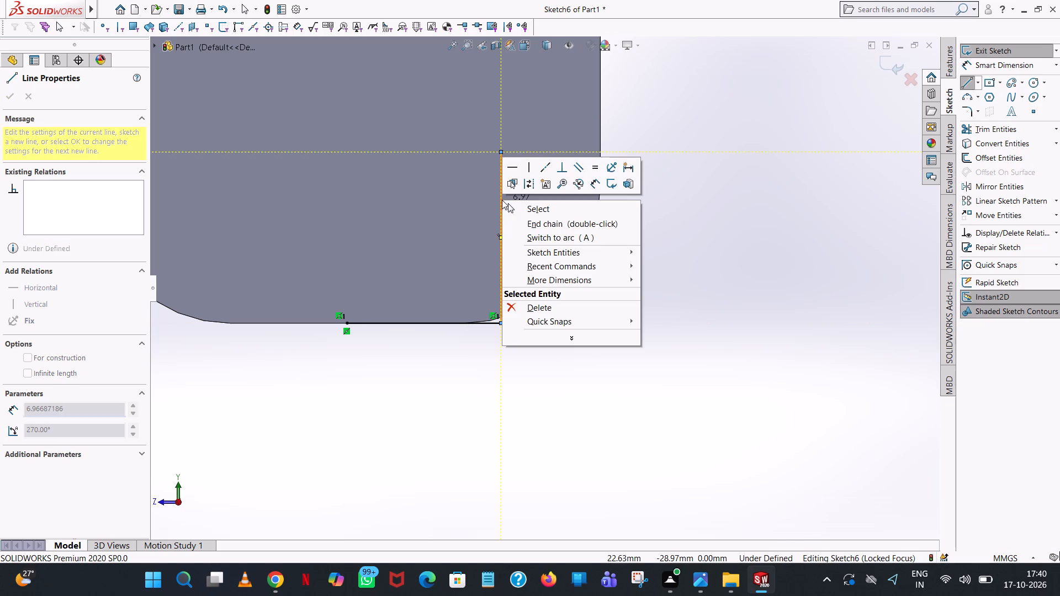
click(543, 209)
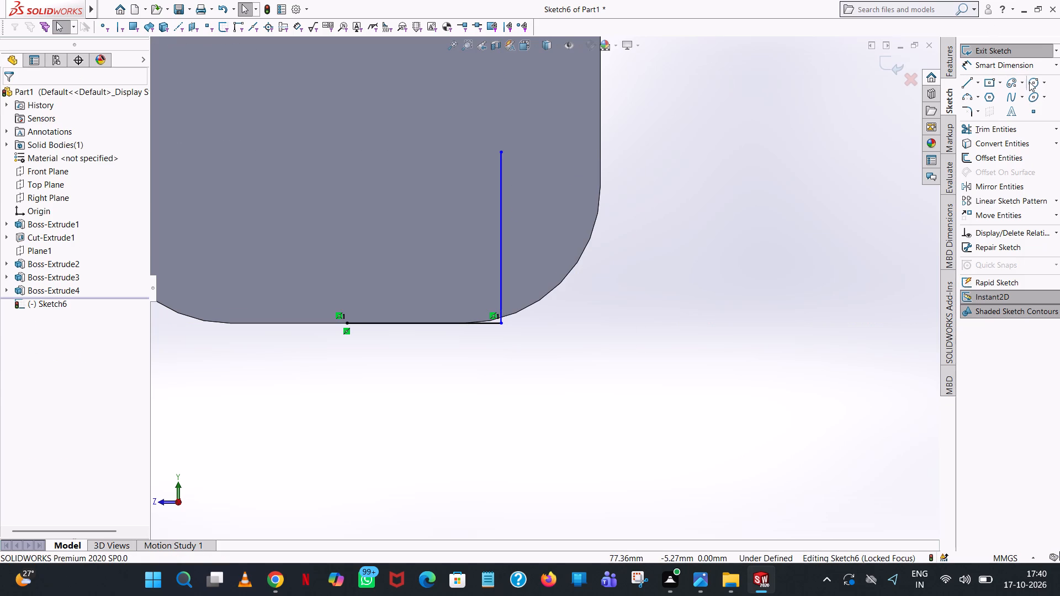
Sketch a circle centred on the vertical line's upper end and set its radius to 5 mm.
click(1030, 82)
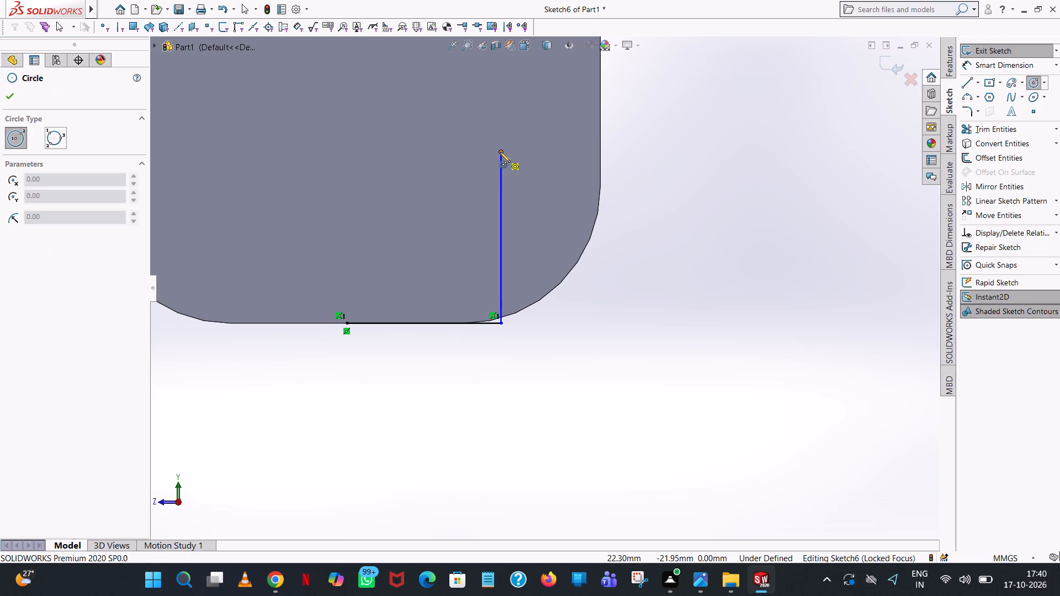
click(501, 150)
click(518, 126)
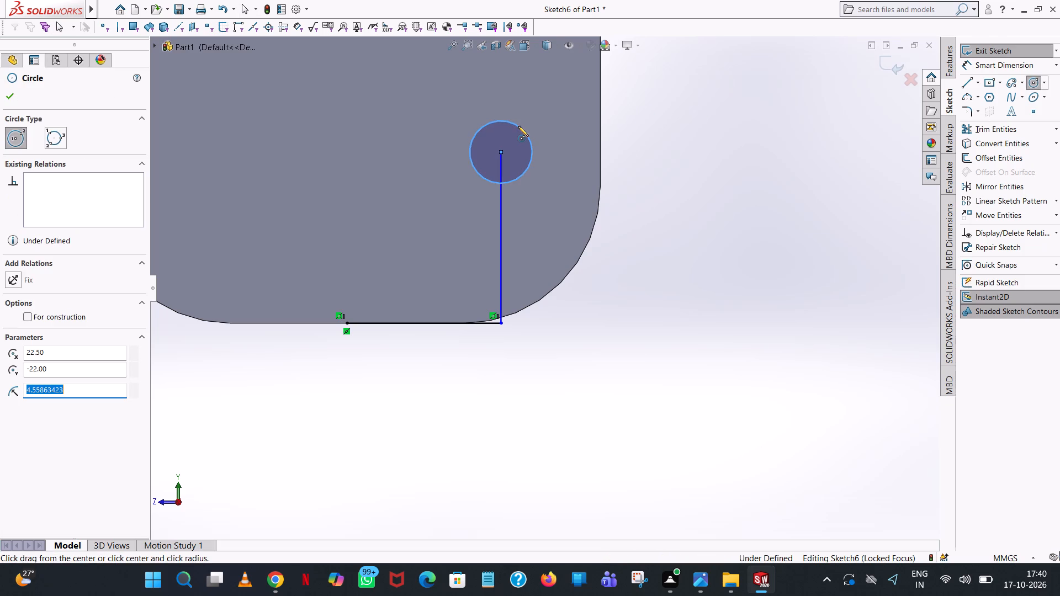
key(5)
key(Return)
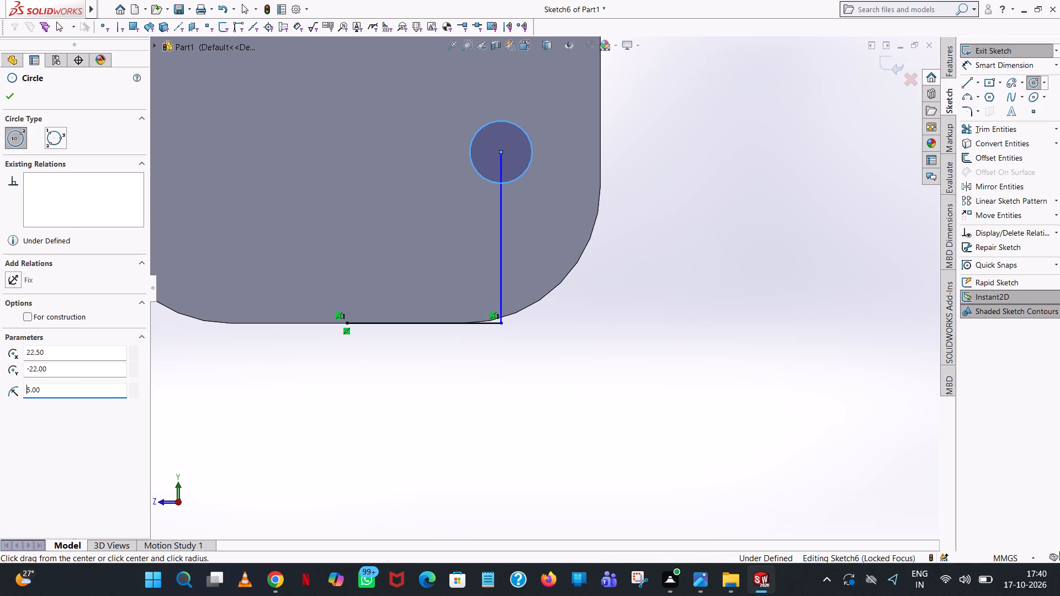
click(9, 89)
Trim away the horizontal and vertical locating lines, including the piece inside the circle, leaving only the circle.
click(1010, 126)
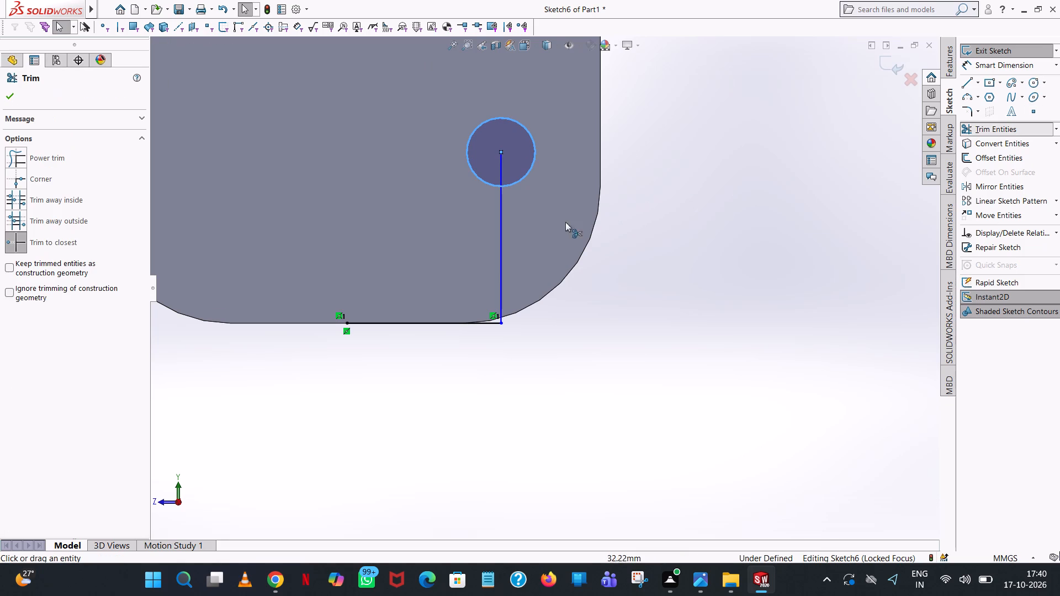
click(501, 245)
click(454, 327)
click(460, 321)
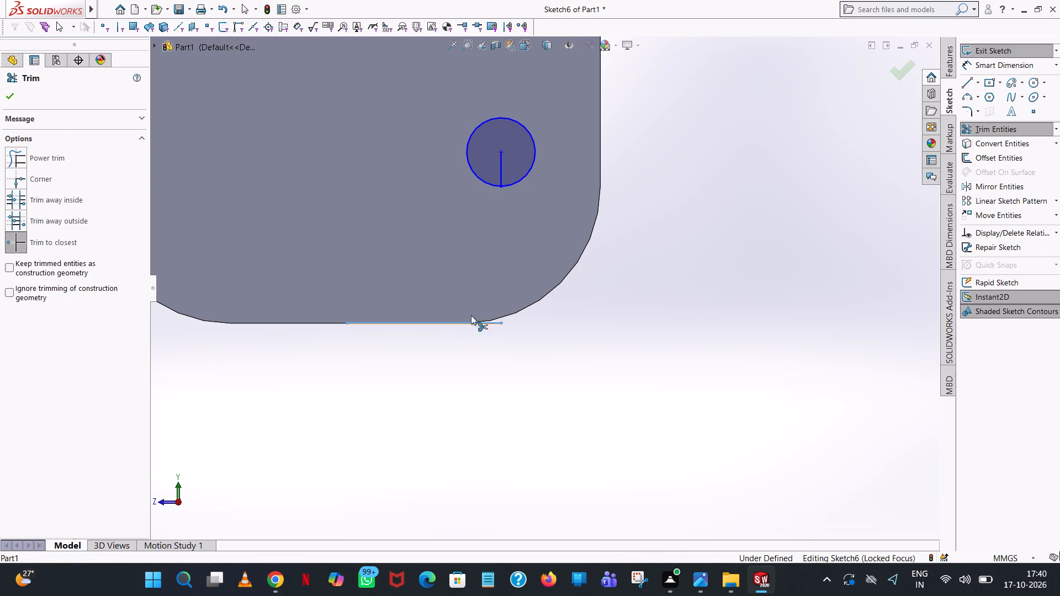
click(502, 158)
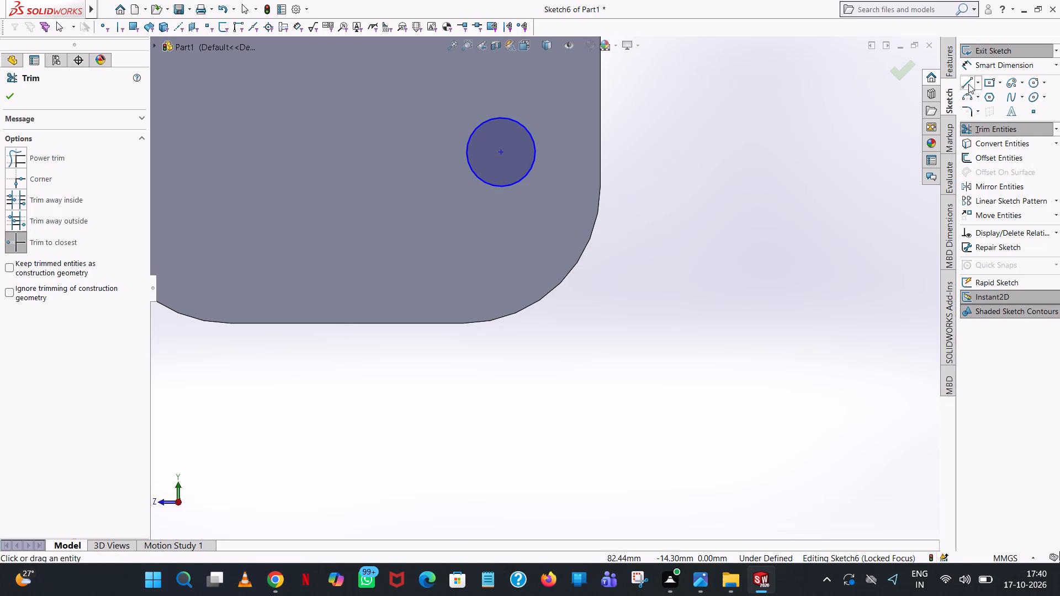
Draw a vertical line from the midpoint of the plate's bottom edge up to the sketch origin.
click(968, 83)
scroll(352, 258, up, 2)
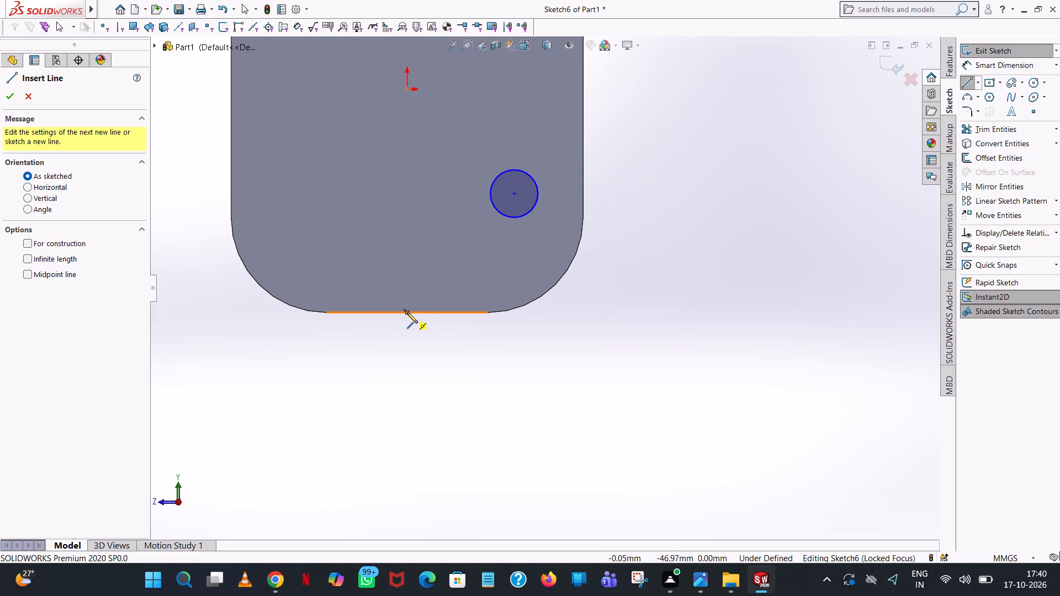
click(407, 312)
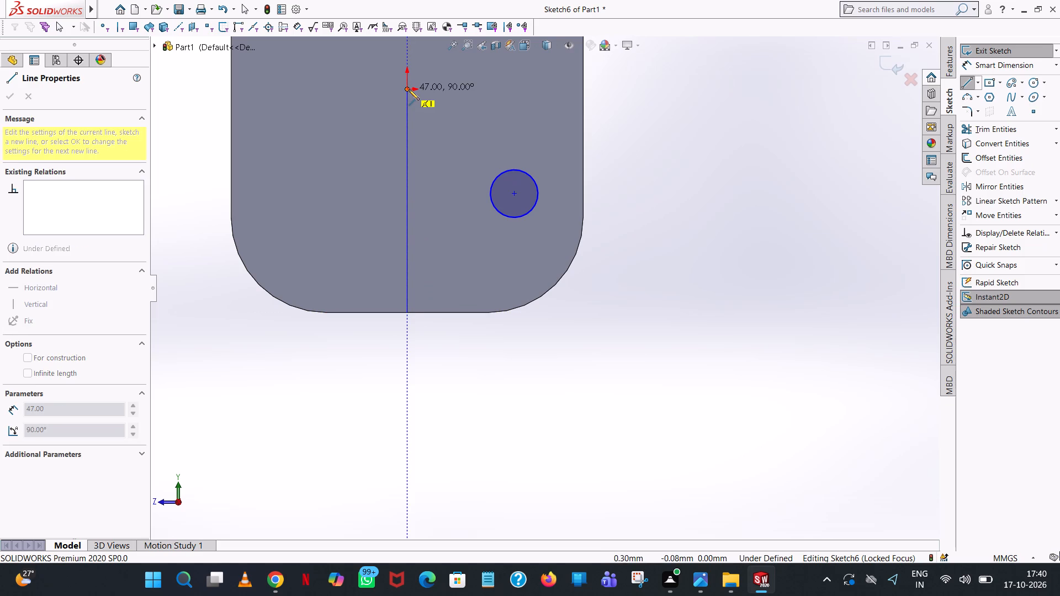
click(409, 89)
right_click(409, 89)
click(441, 95)
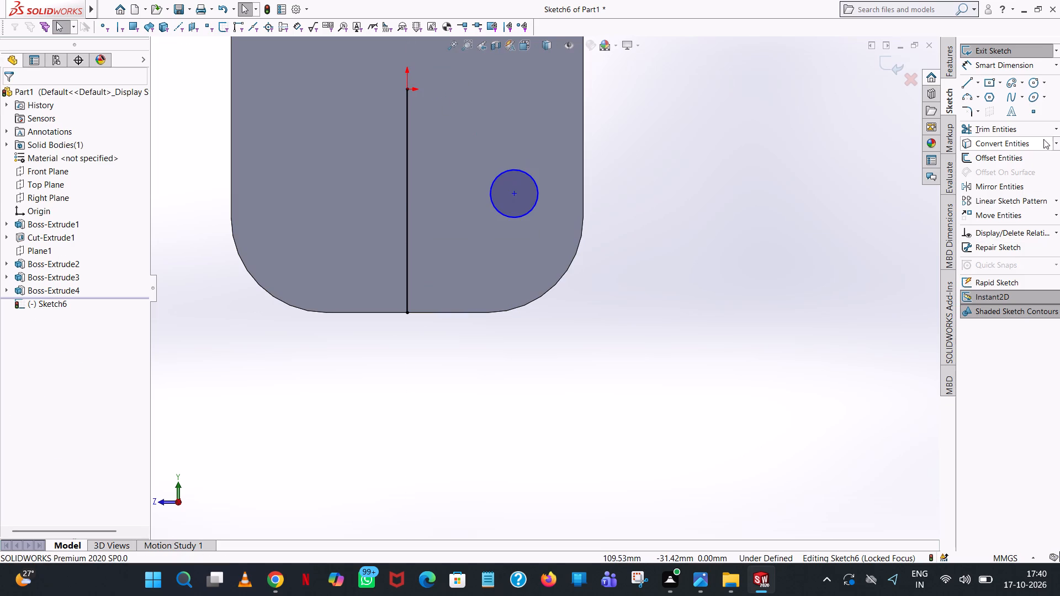
Mirror the circle about the vertical centre line, keeping the original as a copy.
click(1000, 187)
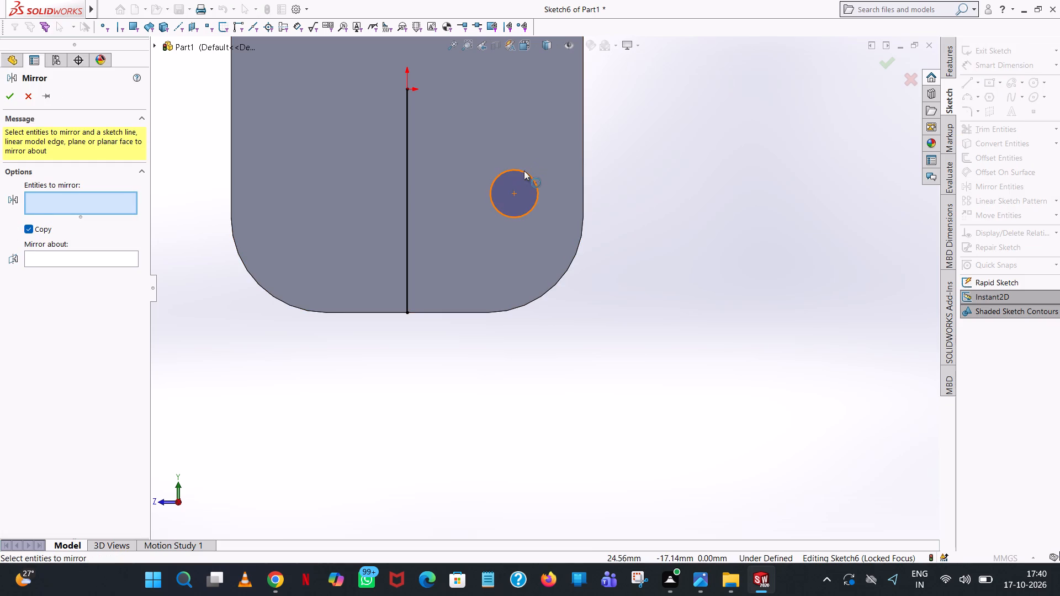
click(524, 171)
click(87, 263)
click(109, 262)
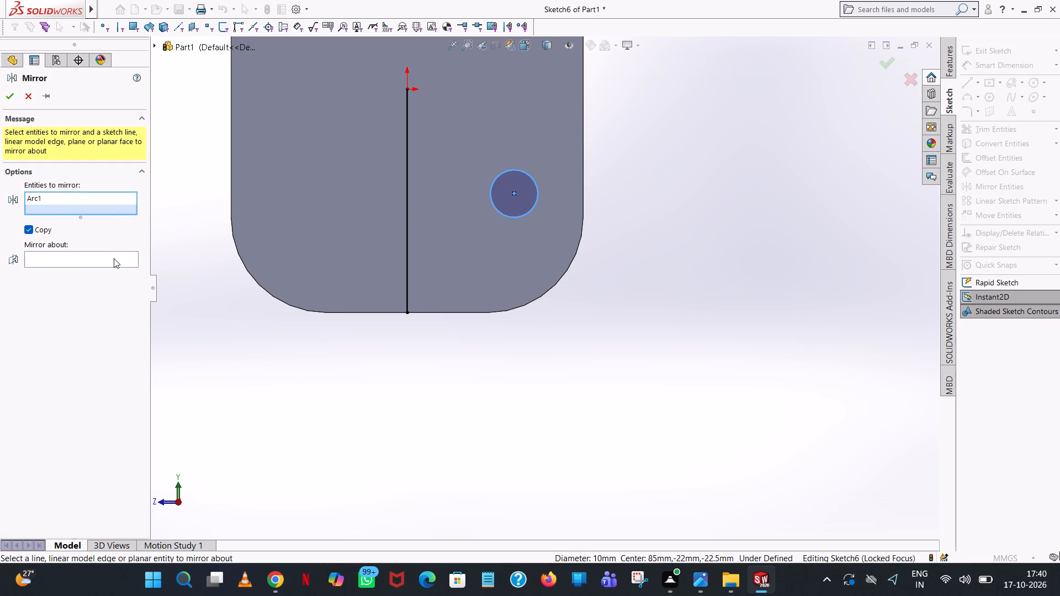
click(408, 203)
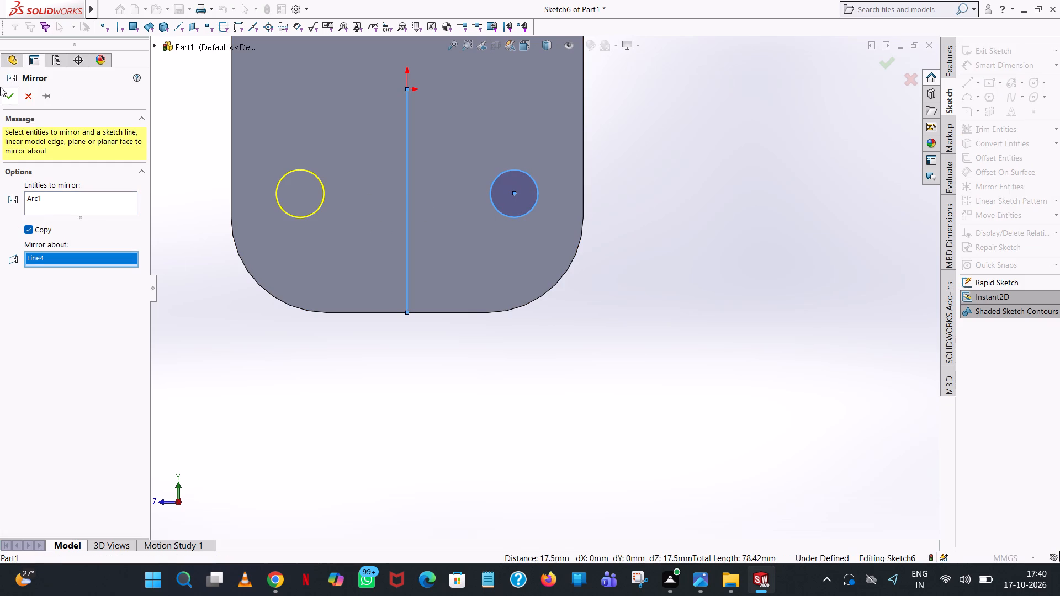
click(8, 95)
Trim away the vertical centre line used for mirroring, leaving the two circles.
click(979, 131)
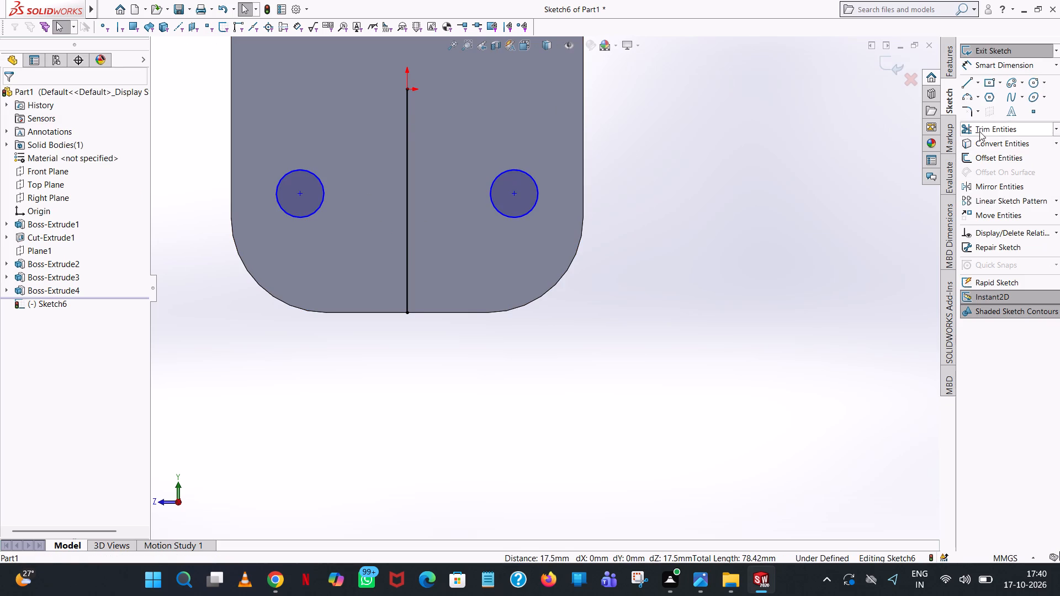
click(409, 126)
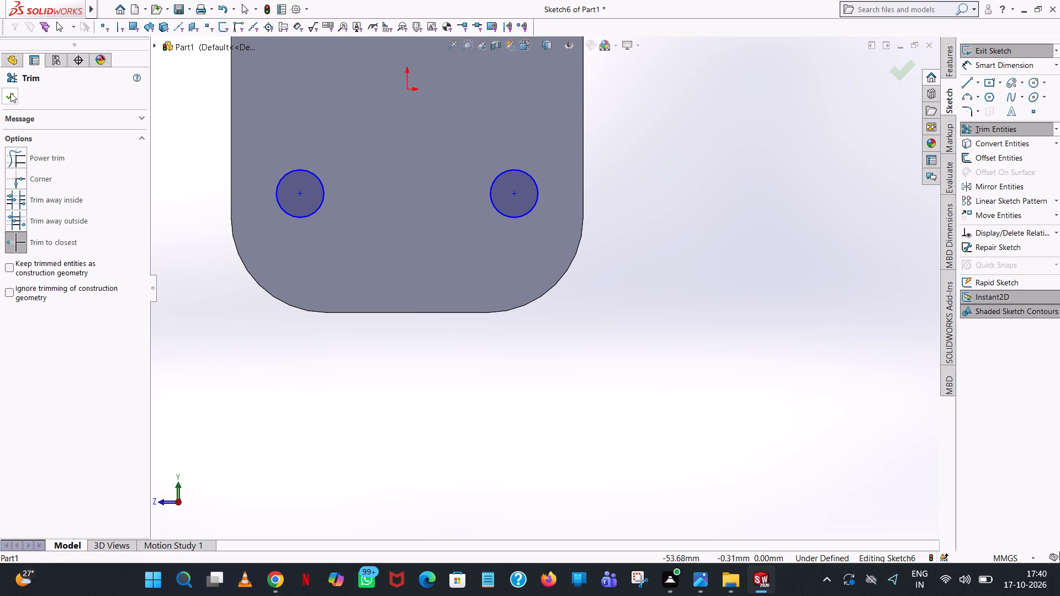
click(12, 94)
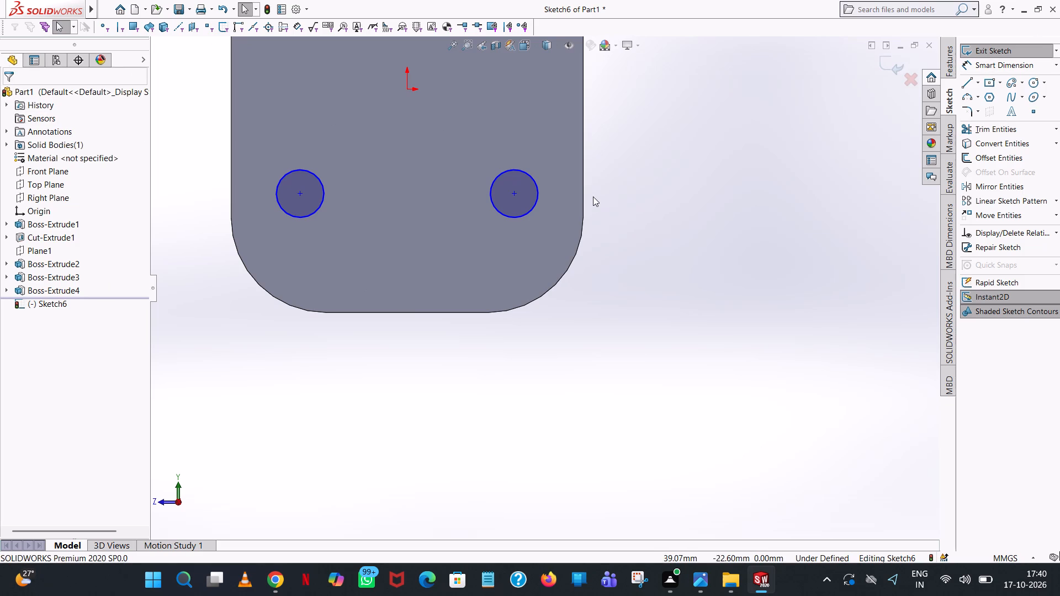
Dimension the original circle's diameter, placing the dimension beyond the plate's right side.
scroll(595, 196, up, 5)
middle_drag(594, 211, 492, 216)
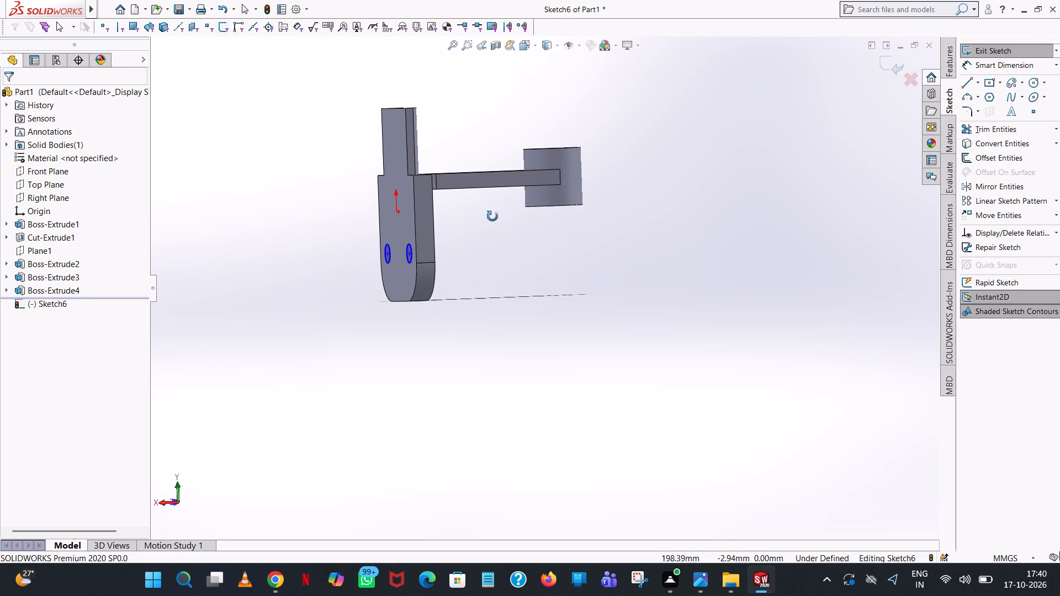
middle_drag(492, 216, 451, 215)
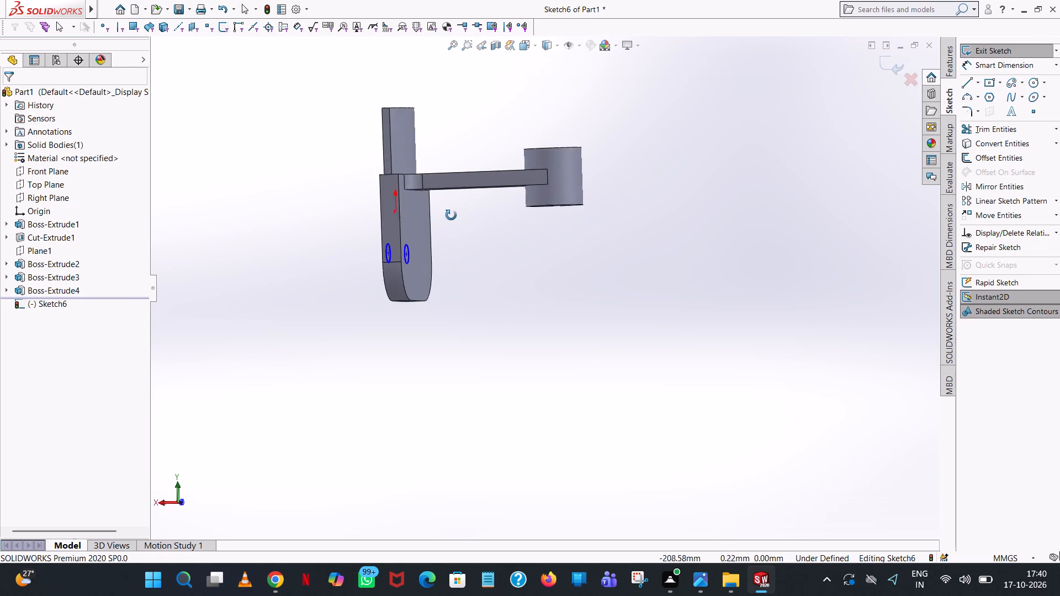
middle_drag(451, 215, 405, 221)
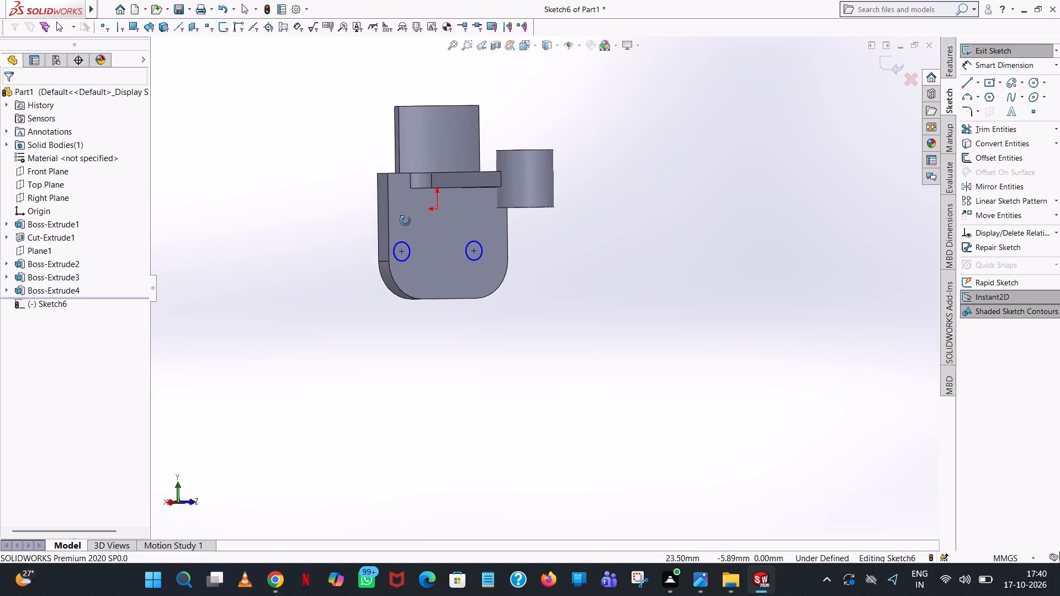
middle_drag(405, 221, 501, 216)
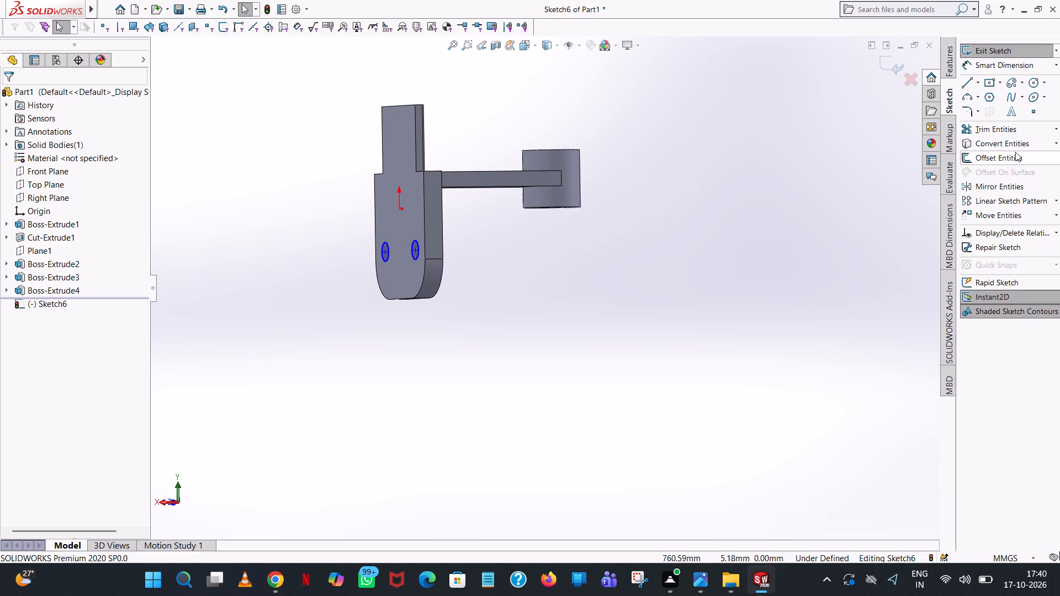
click(981, 68)
middle_drag(695, 220, 734, 224)
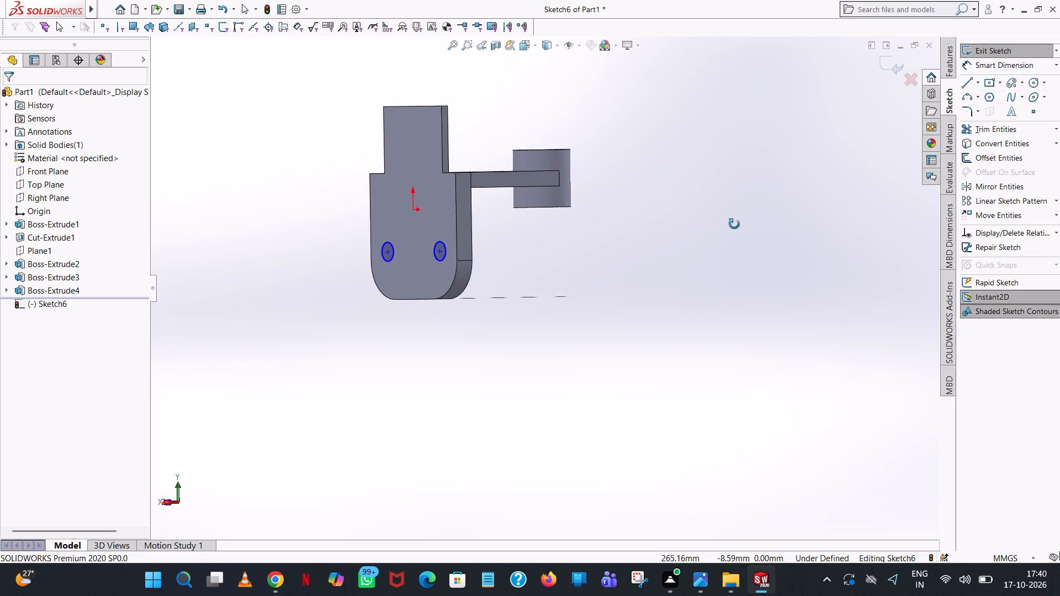
middle_drag(734, 224, 801, 245)
scroll(499, 289, down, 6)
click(651, 197)
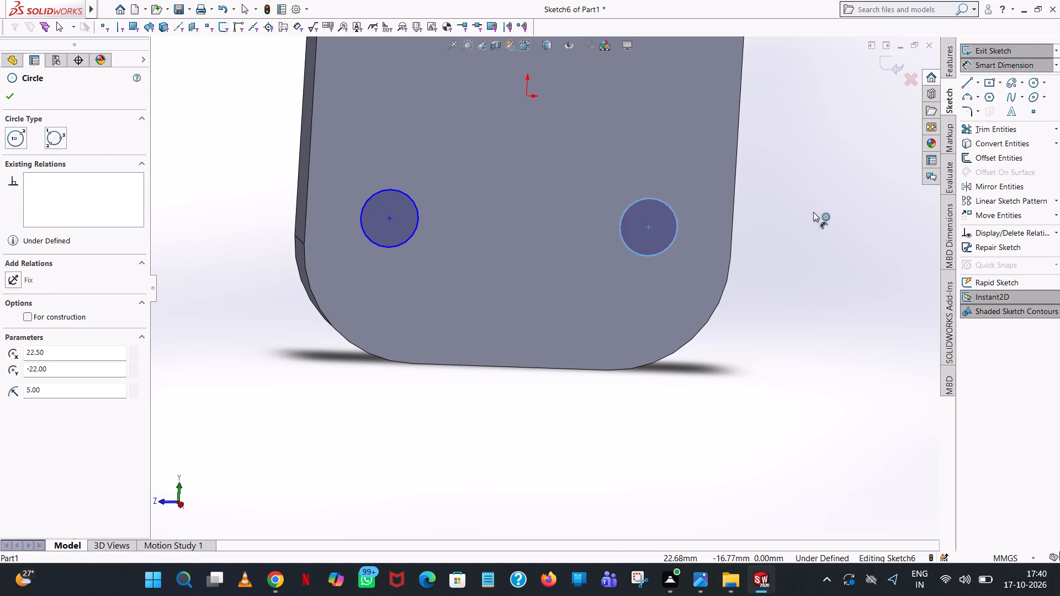
click(819, 212)
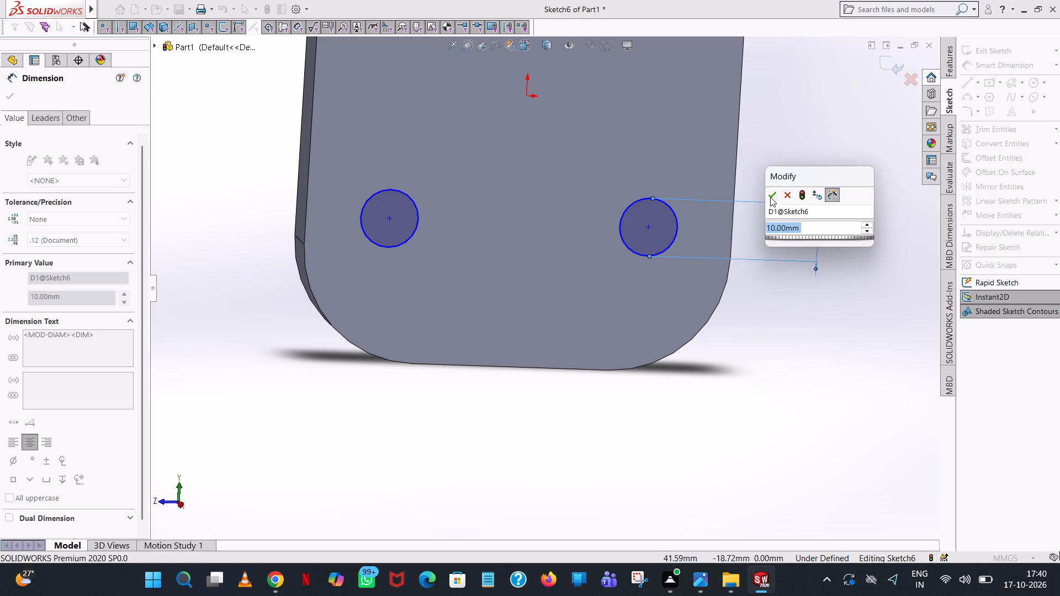
click(770, 197)
Dimension the mirrored circle's diameter, placing the dimension beyond the plate's left side.
click(362, 209)
click(255, 278)
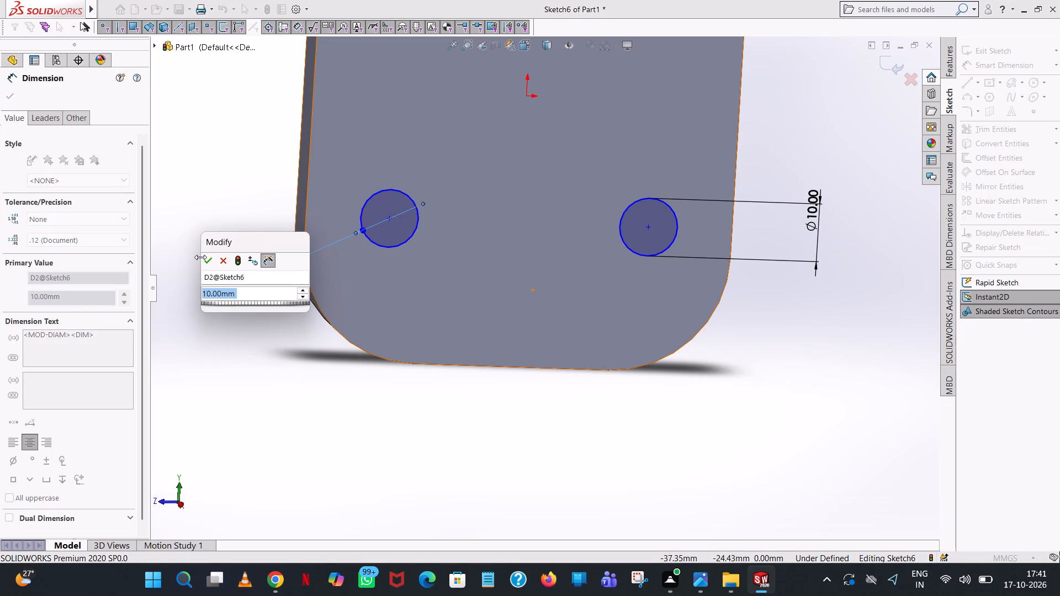
click(203, 258)
click(235, 142)
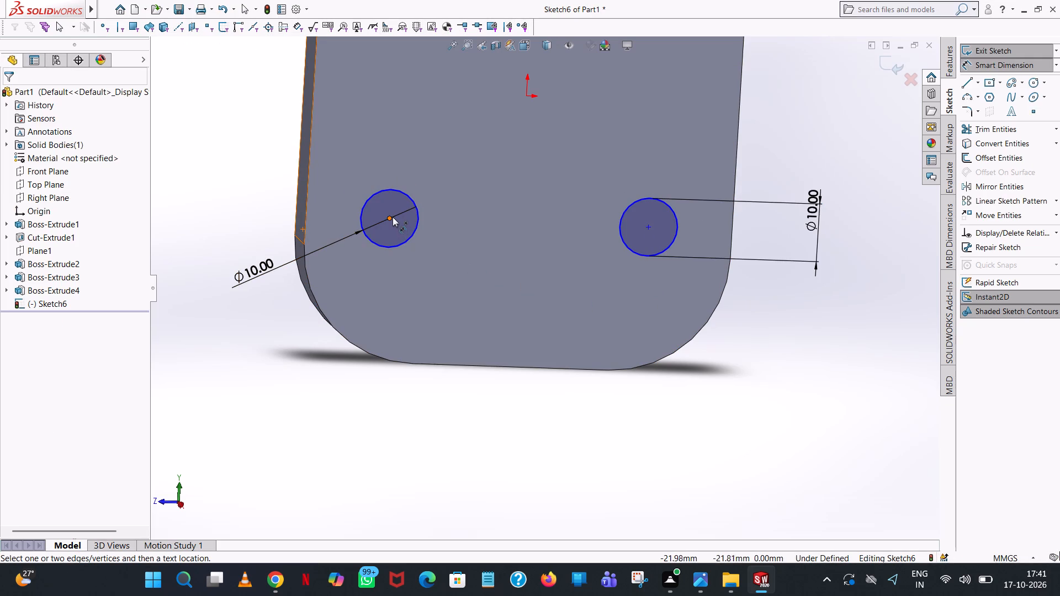
Dimension the vertical distance from the mirrored circle's centre to the top edge, placing it beyond the plate's left side.
click(389, 217)
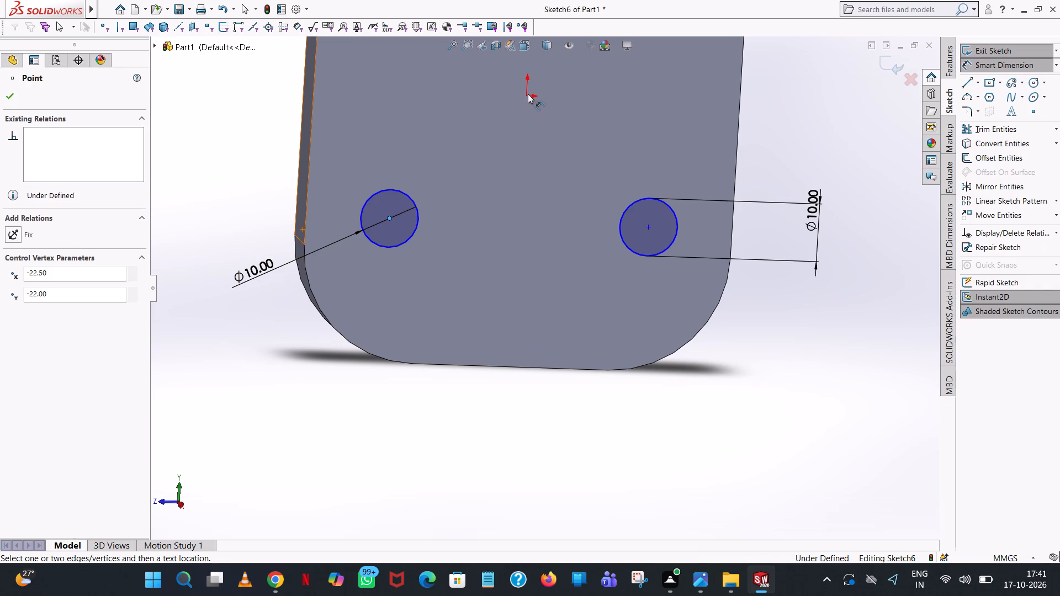
middle_drag(532, 93, 512, 98)
scroll(526, 114, up, 6)
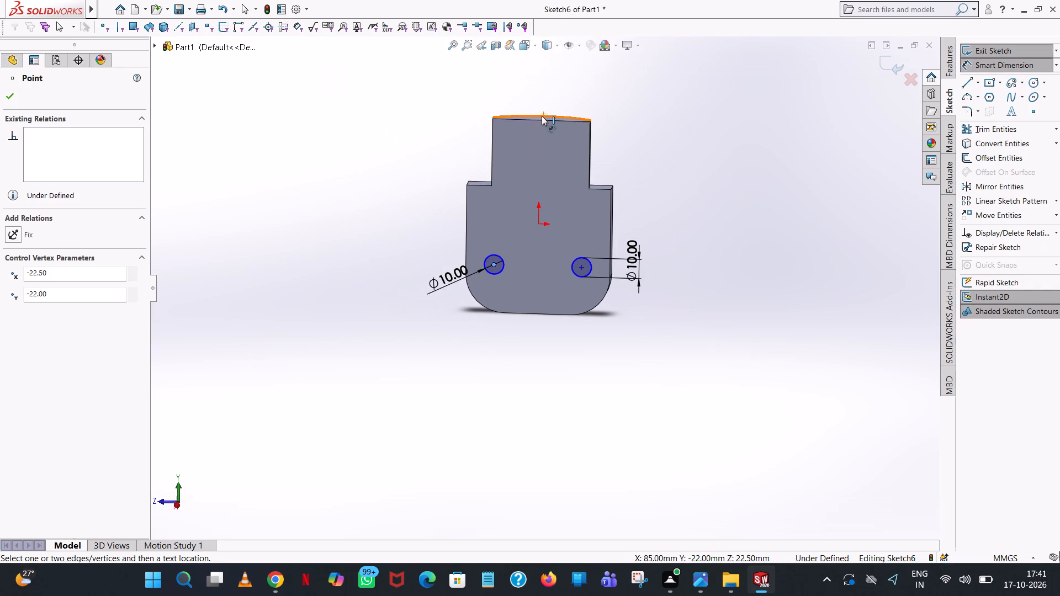
click(539, 119)
click(350, 170)
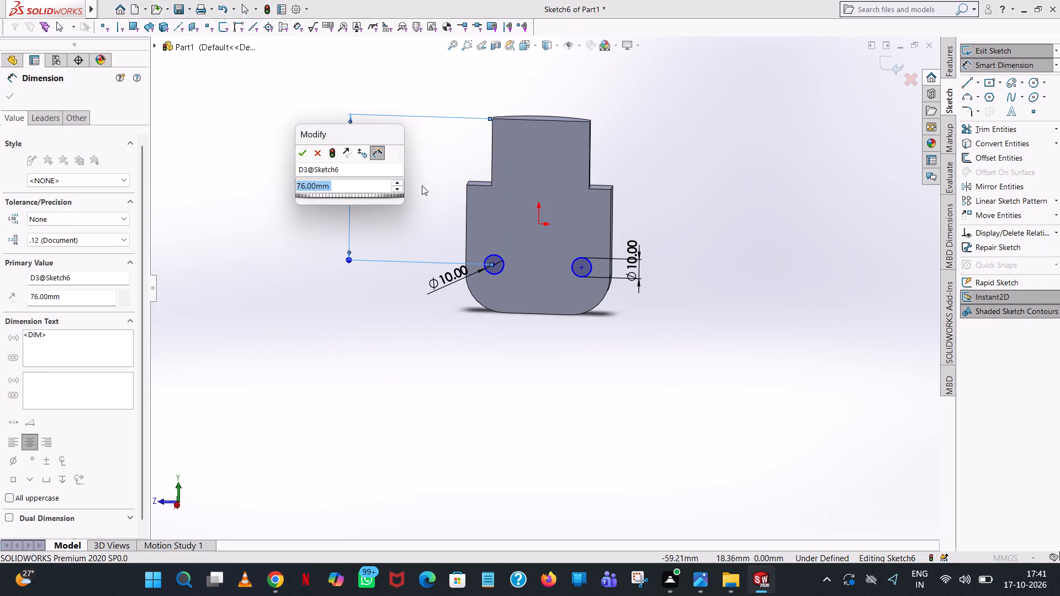
click(301, 153)
click(287, 180)
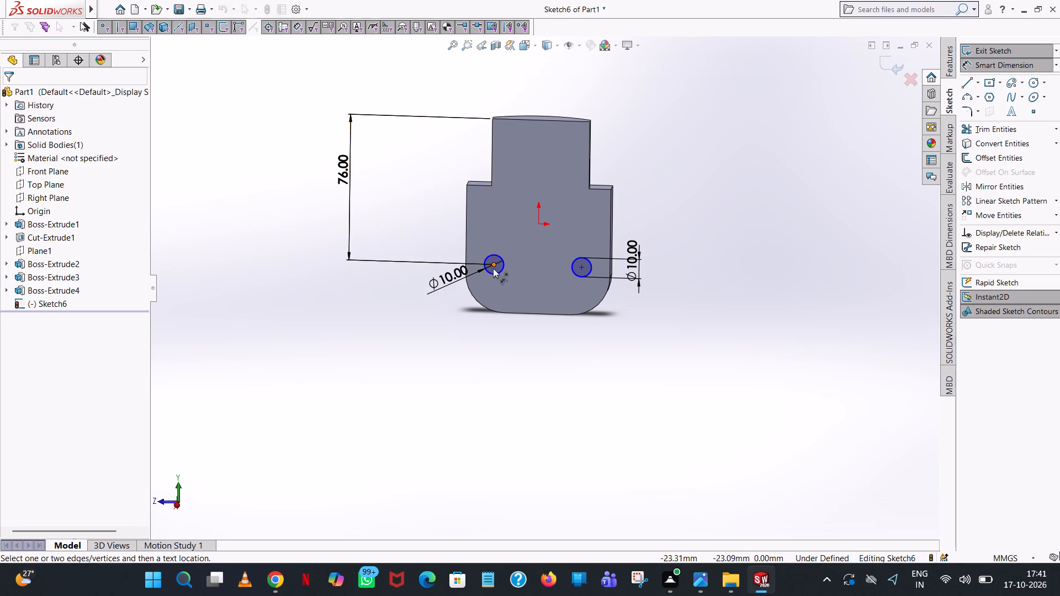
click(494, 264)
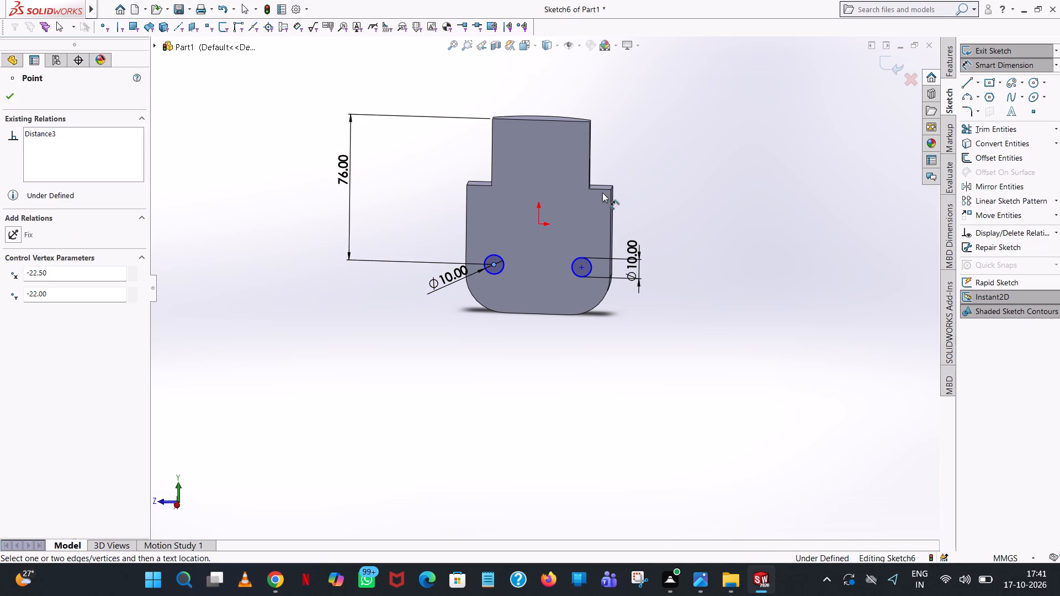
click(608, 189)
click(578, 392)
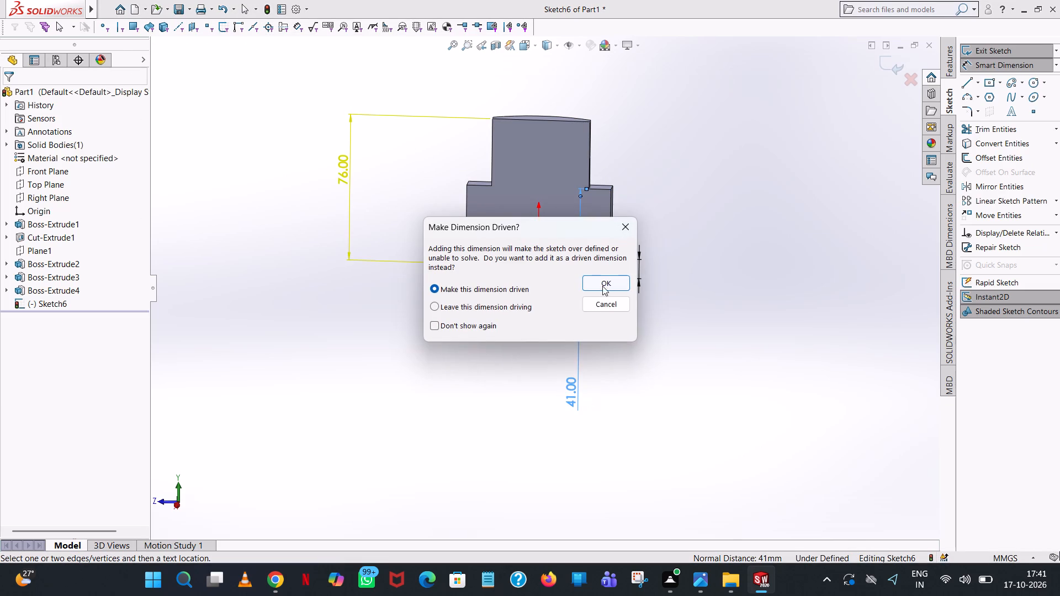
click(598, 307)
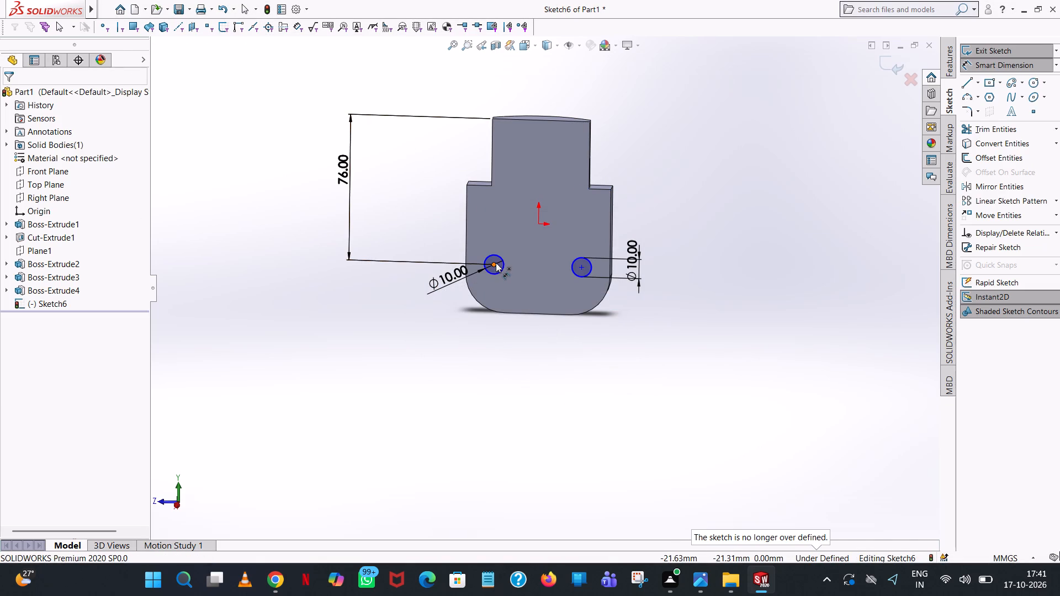
Dimension the horizontal distance from the mirrored circle's centre to the plate's far right edge, placing it below the plate.
click(494, 264)
click(612, 259)
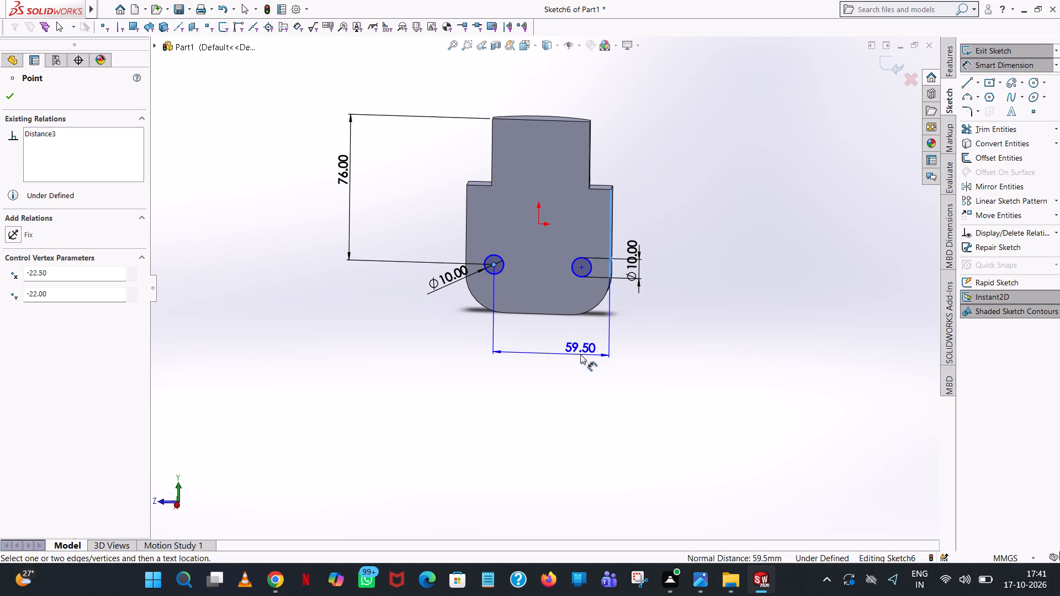
click(580, 355)
click(533, 334)
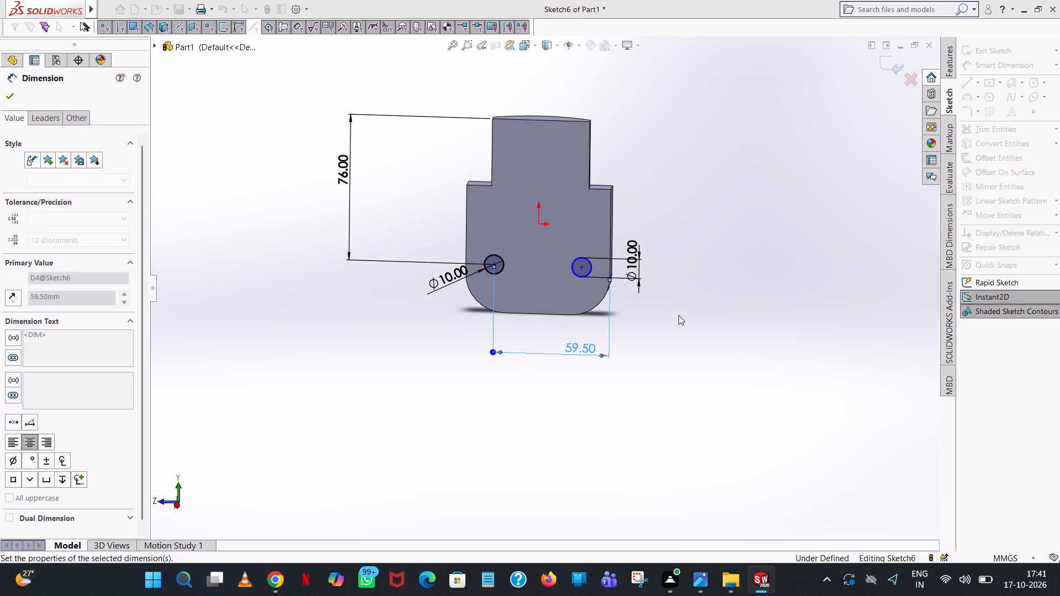
click(684, 315)
Dimension the vertical distance from the original circle's centre to the plate's left shoulder edge, placing it beyond the left side.
click(581, 267)
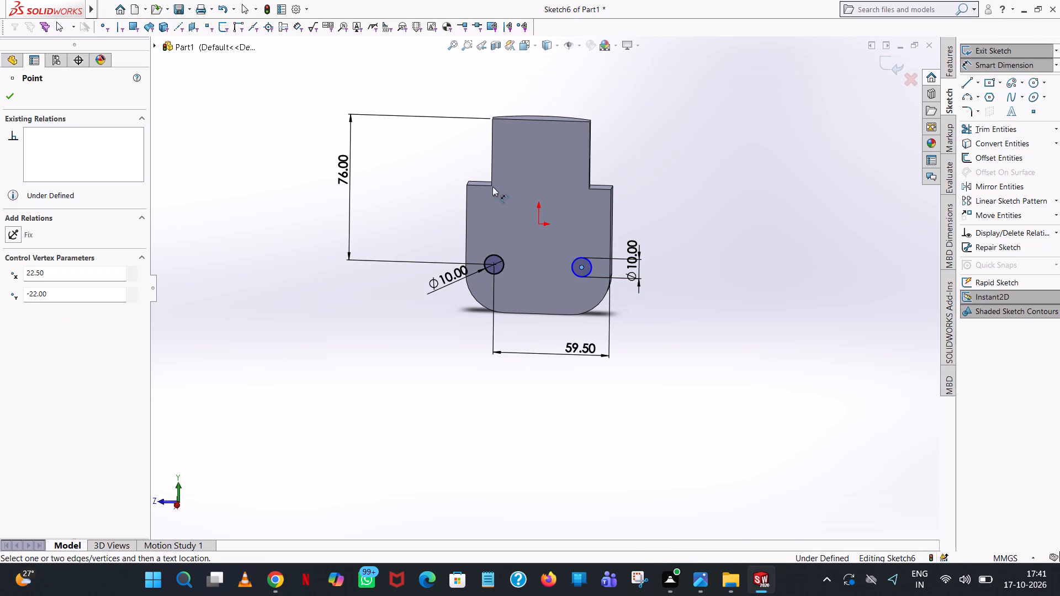
click(481, 186)
click(443, 334)
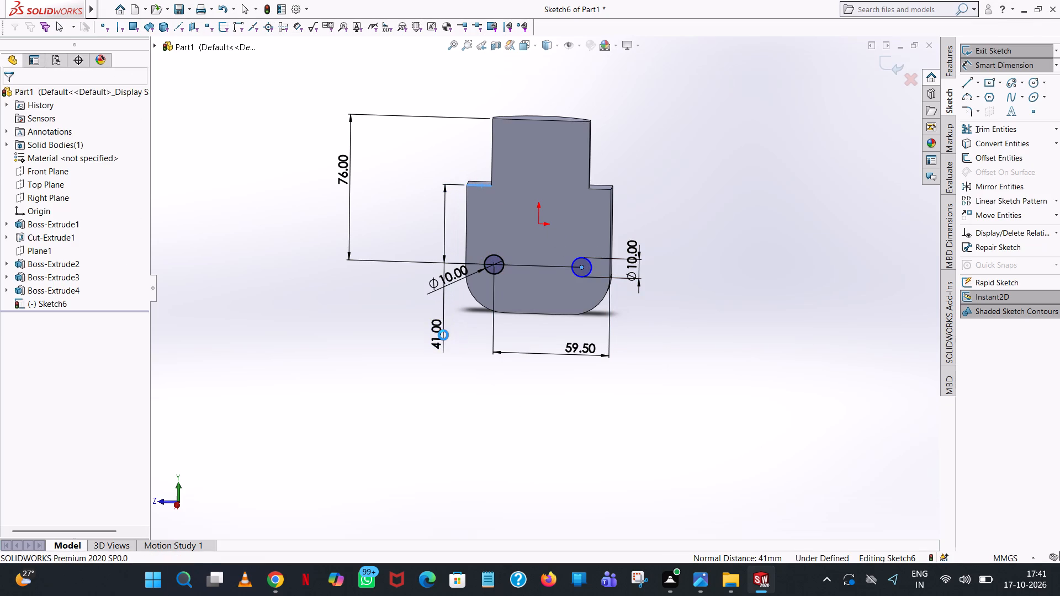
click(394, 313)
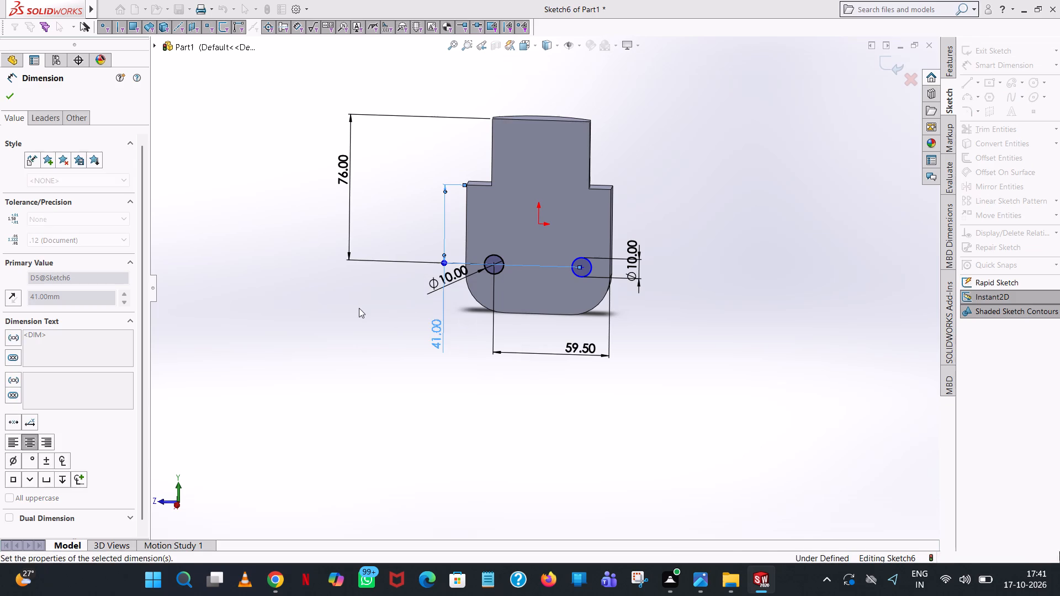
click(359, 308)
Dimension the horizontal distance from the original circle's centre to the plate's right shoulder corner, placing it below the plate.
click(582, 269)
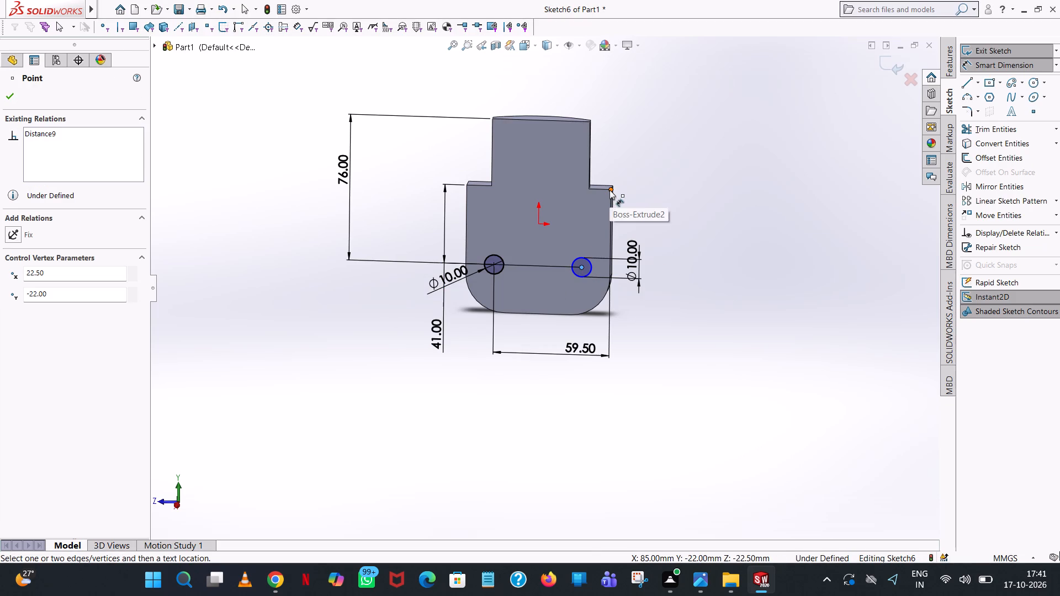
click(609, 190)
click(602, 375)
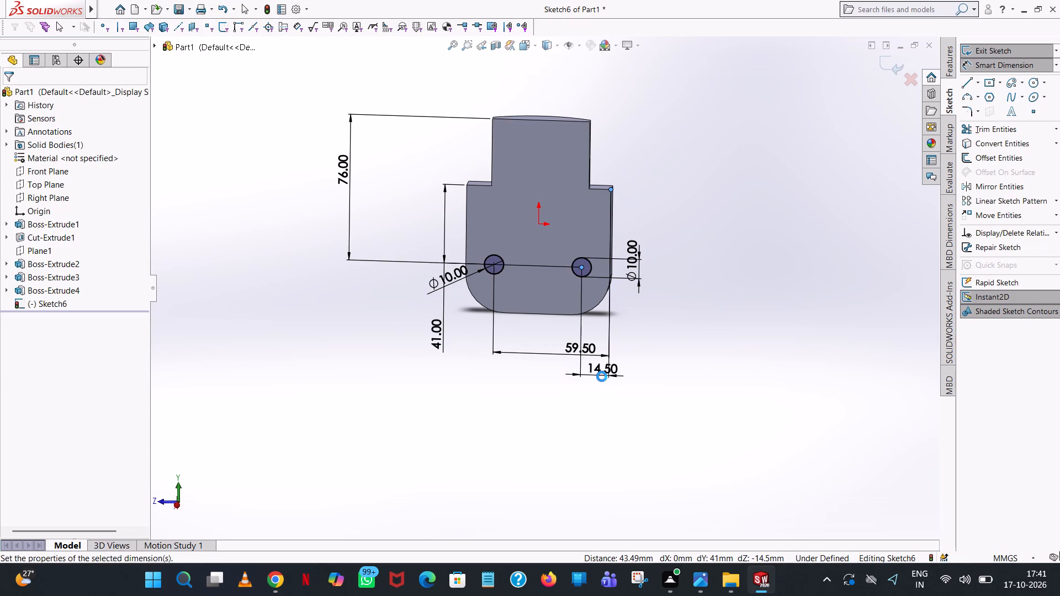
click(553, 371)
click(556, 359)
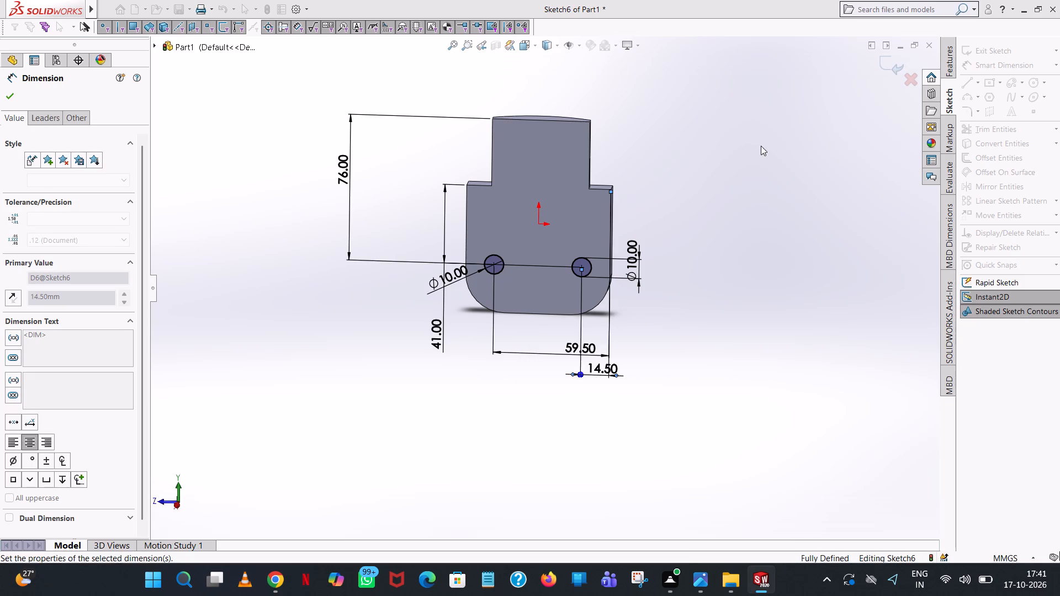
click(761, 146)
Cut both circles through the plate with an 87 mm blind Extruded Cut.
click(953, 52)
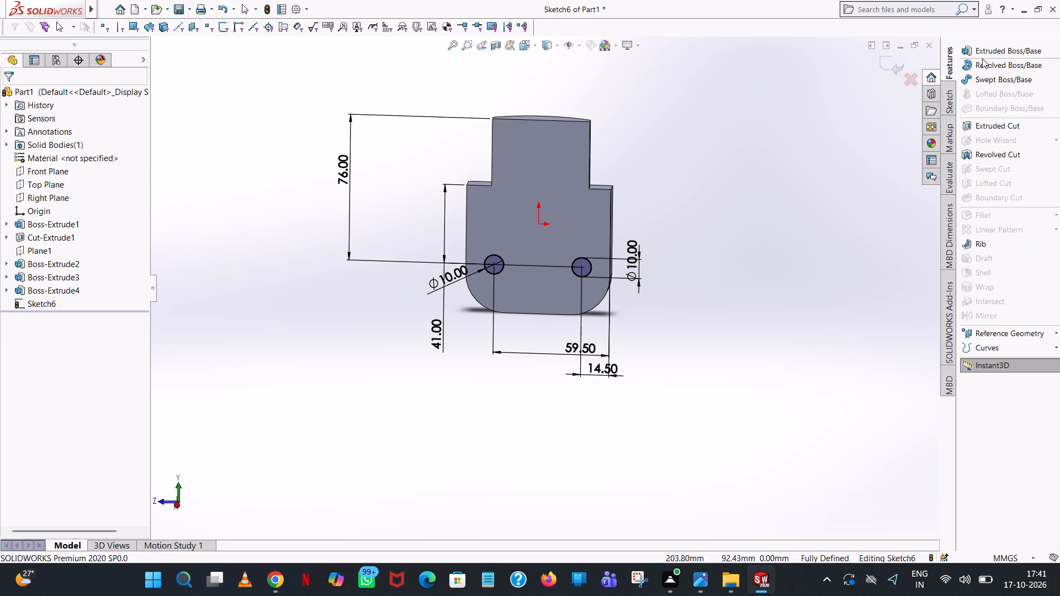
click(974, 132)
middle_drag(865, 171, 745, 180)
drag(496, 262, 587, 263)
drag(494, 262, 518, 259)
drag(495, 264, 514, 261)
click(670, 270)
drag(506, 265, 634, 238)
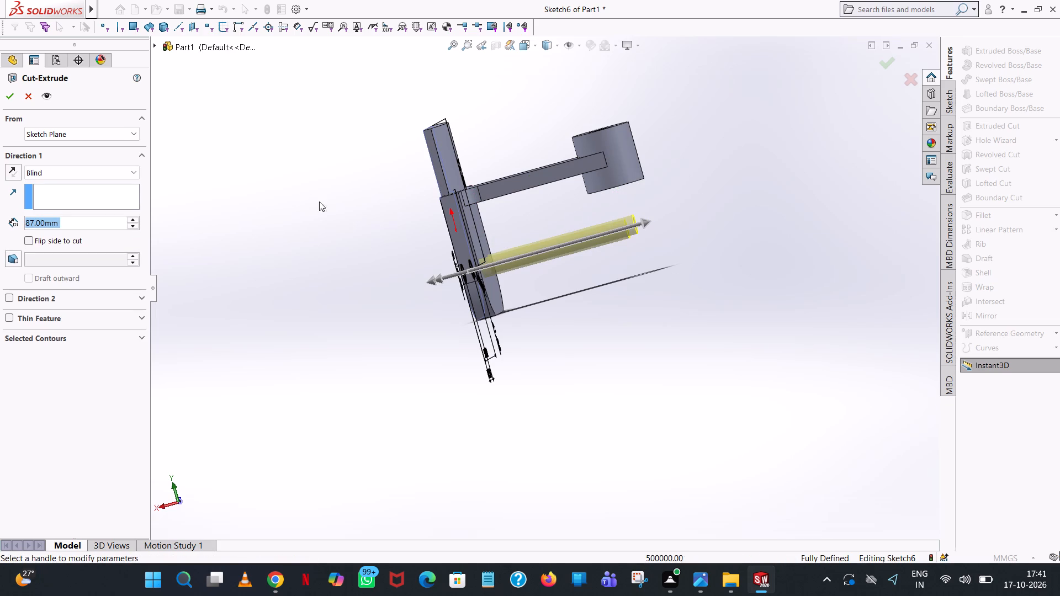
click(12, 97)
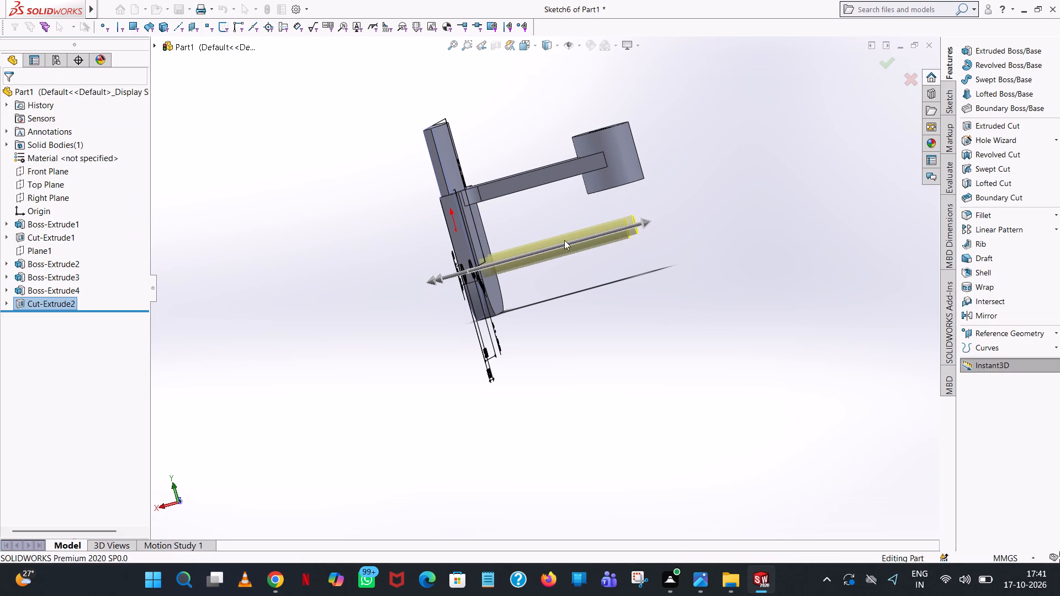
click(562, 237)
Start a new sketch on the Front Plane and orient the view to the front.
middle_drag(561, 252, 468, 264)
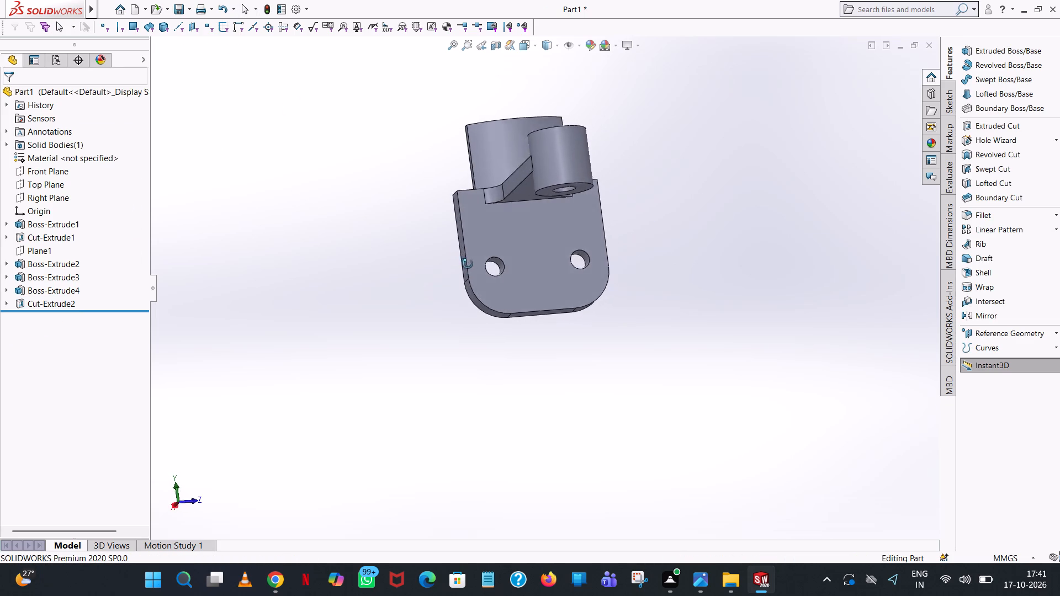
middle_drag(468, 264, 410, 321)
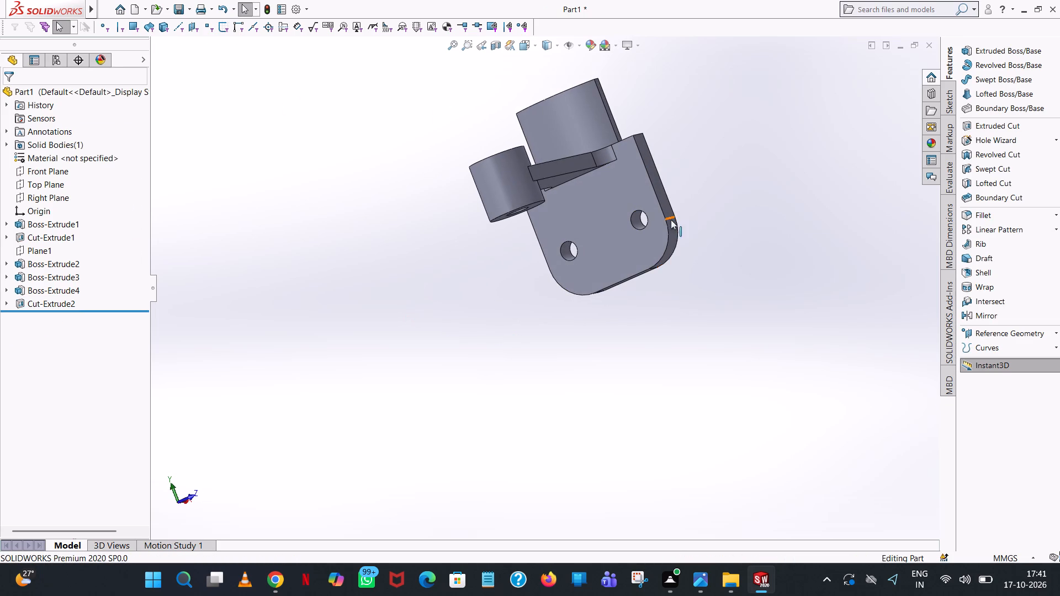
middle_drag(672, 223, 619, 260)
scroll(630, 254, up, 1)
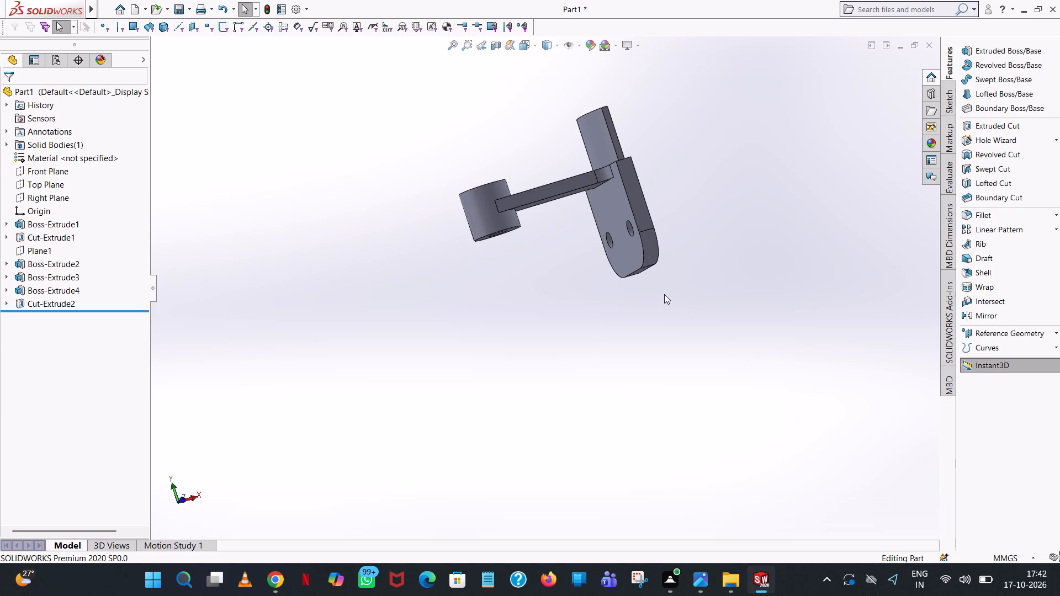
middle_drag(790, 180, 796, 223)
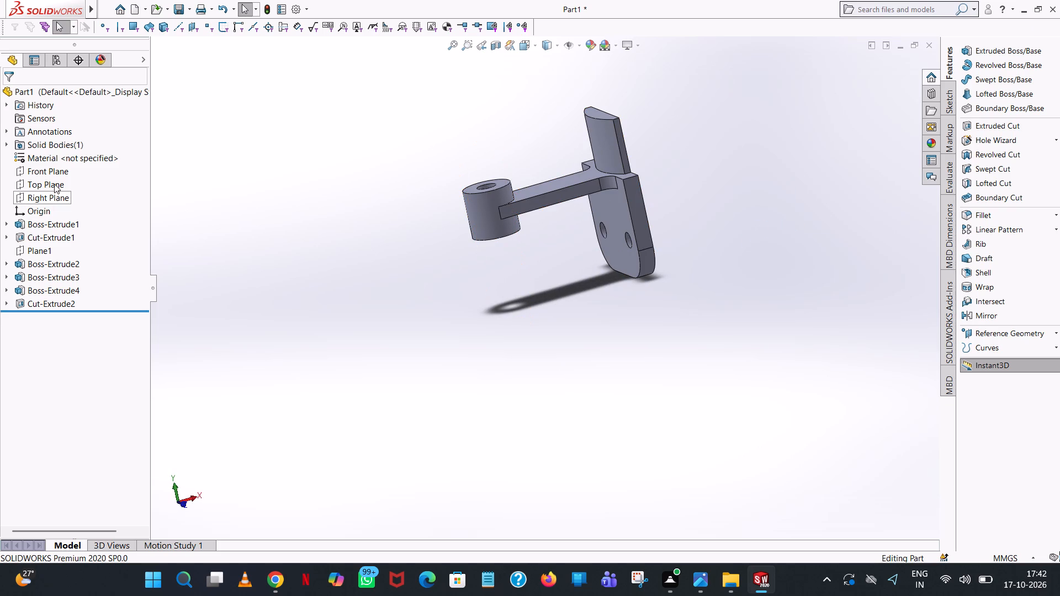
click(53, 173)
middle_drag(658, 226, 546, 296)
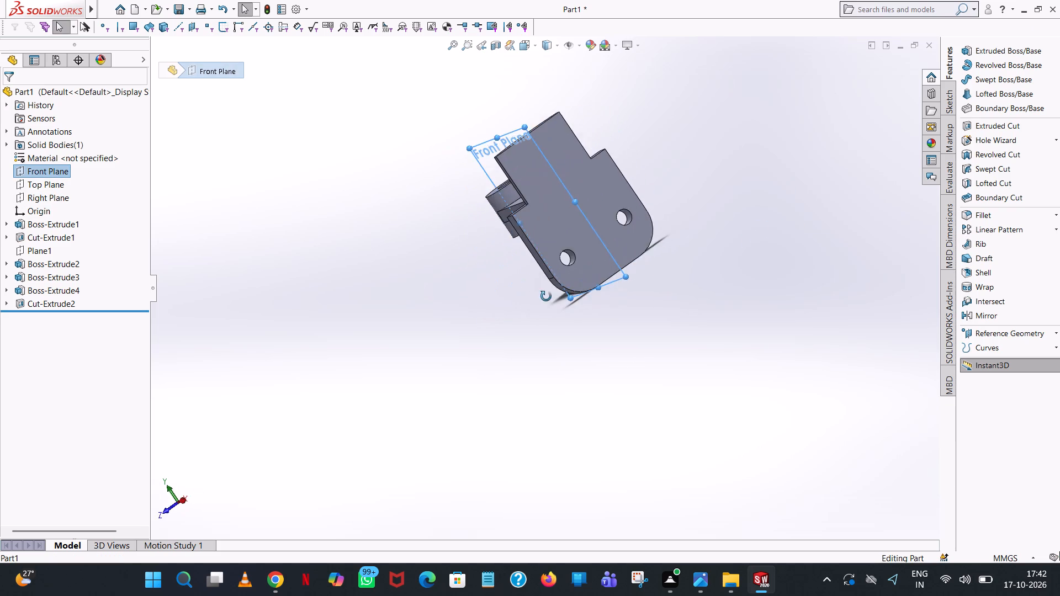
middle_drag(546, 296, 672, 236)
middle_drag(651, 232, 642, 214)
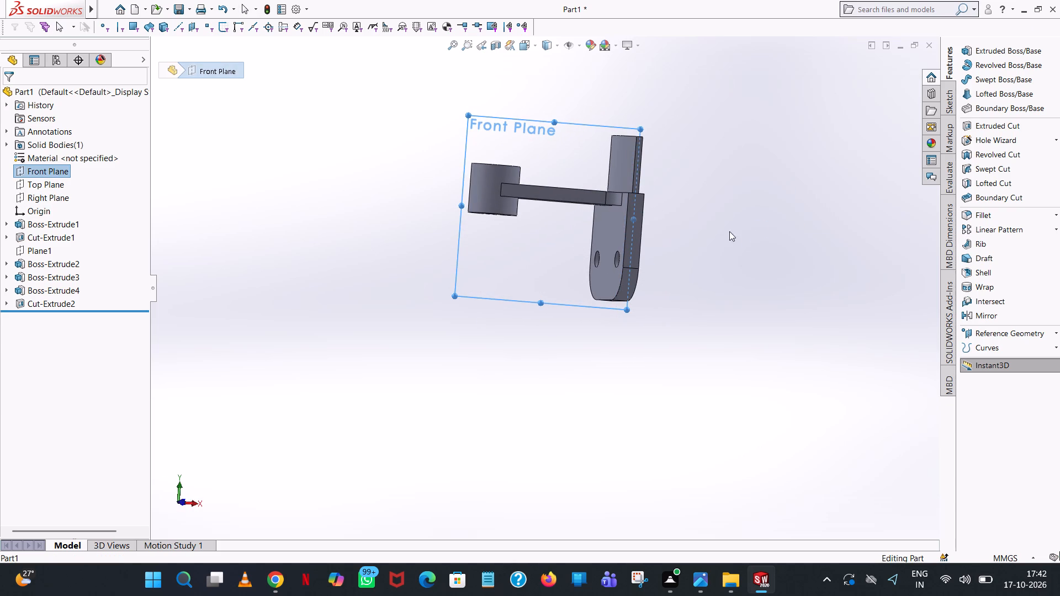
click(35, 170)
click(44, 152)
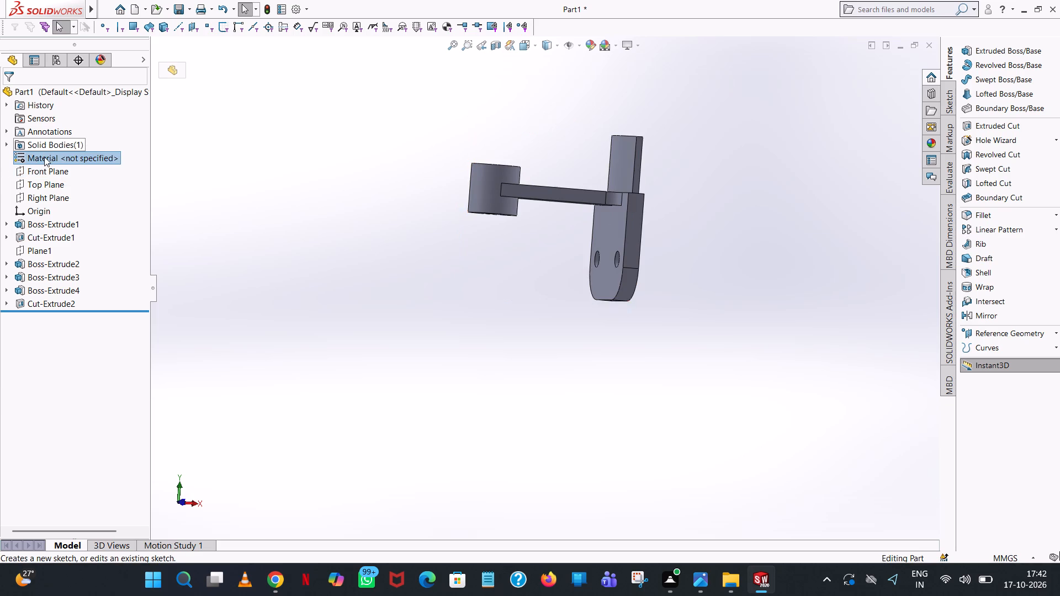
click(41, 168)
click(52, 153)
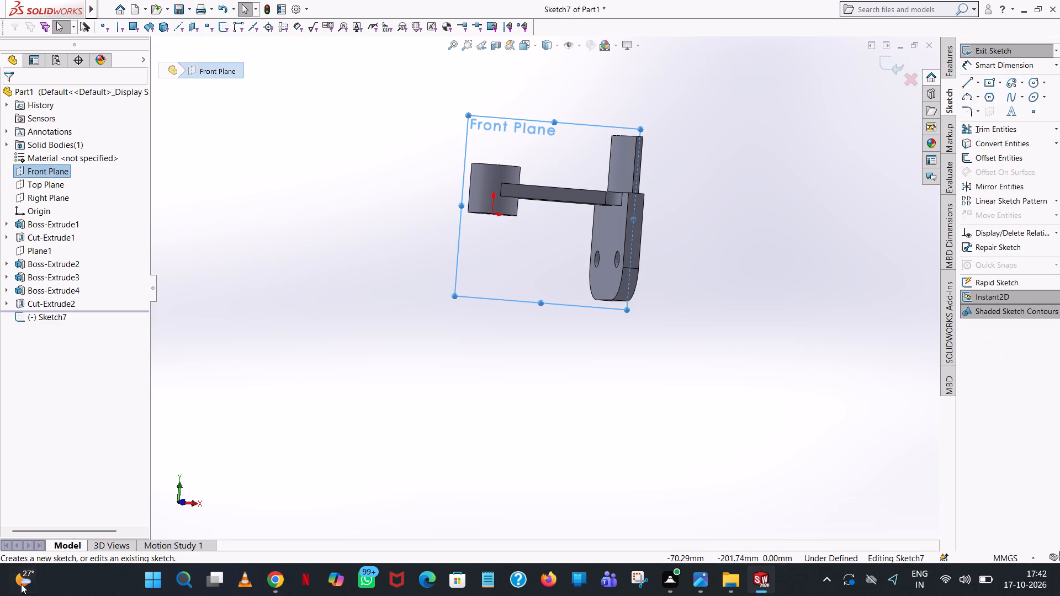
key(space)
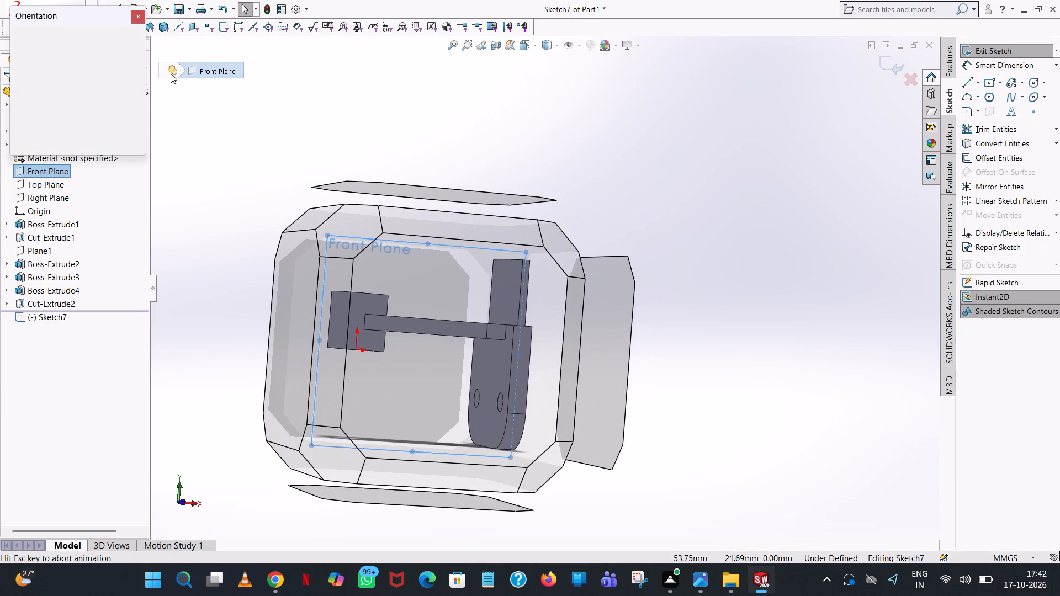
click(136, 77)
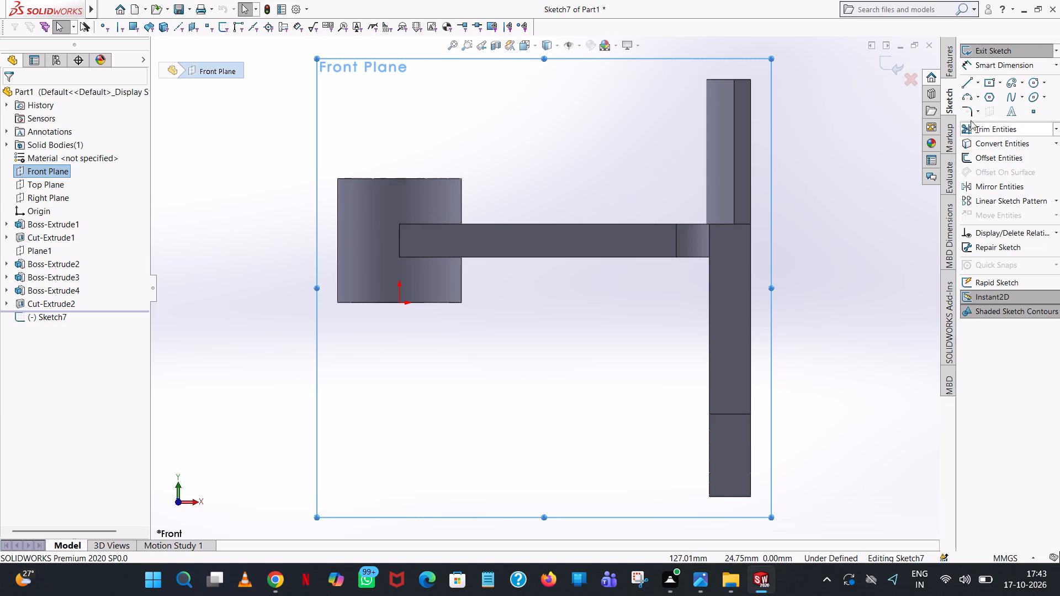
Sketch a diagonal line about 76 mm long from the cylinder's lower corner nearest the plate to the plate's bottom inner corner.
click(963, 81)
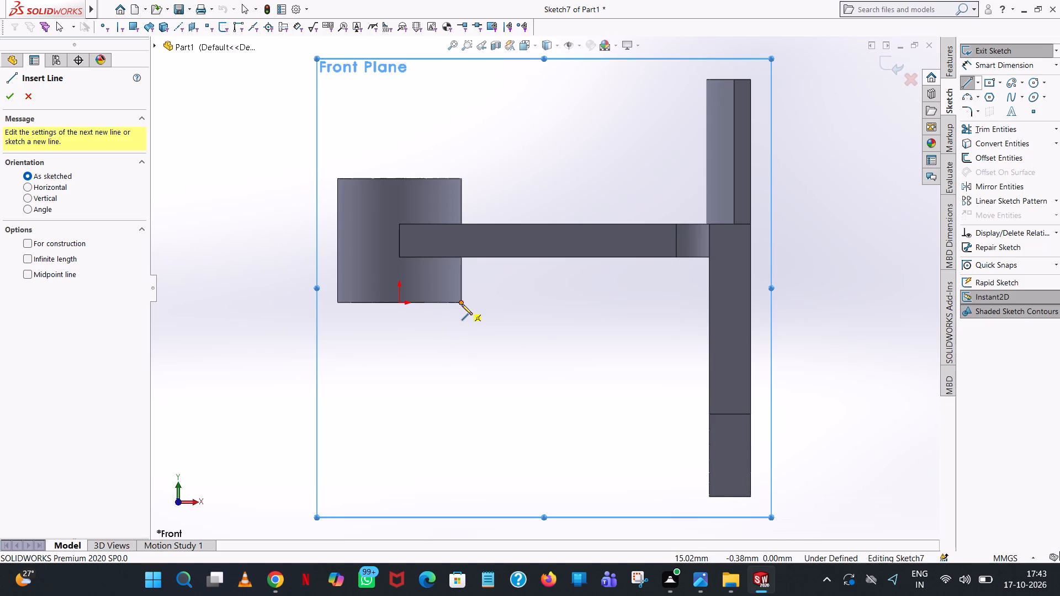
click(462, 304)
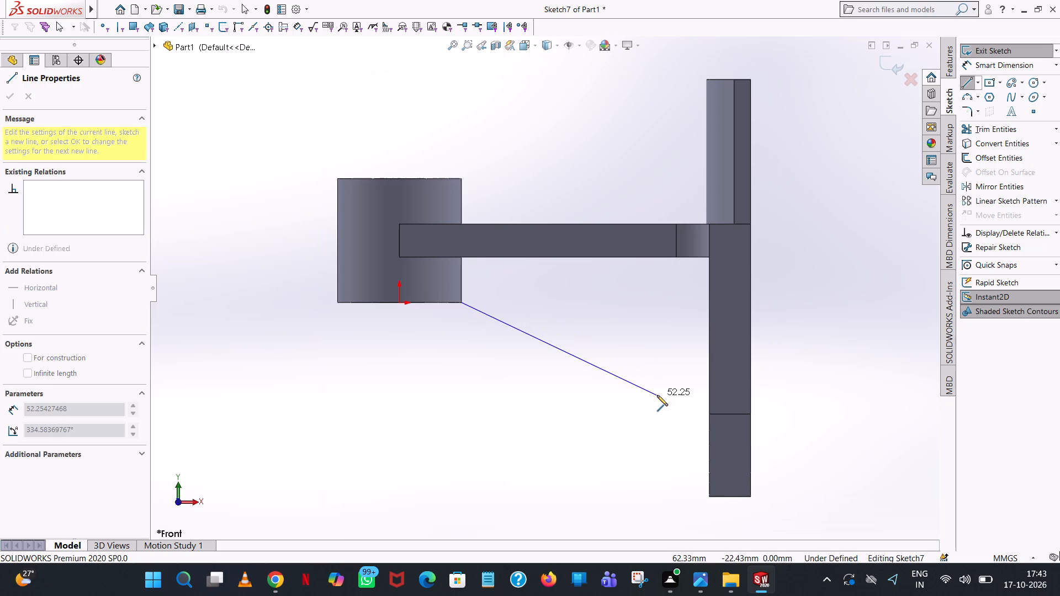
click(708, 496)
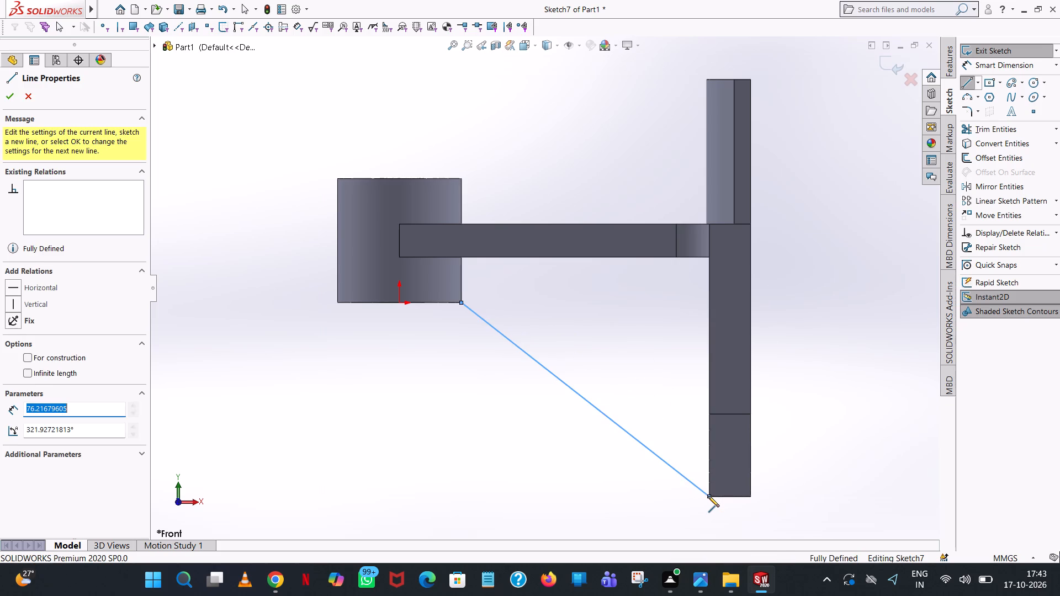
right_click(708, 496)
click(757, 460)
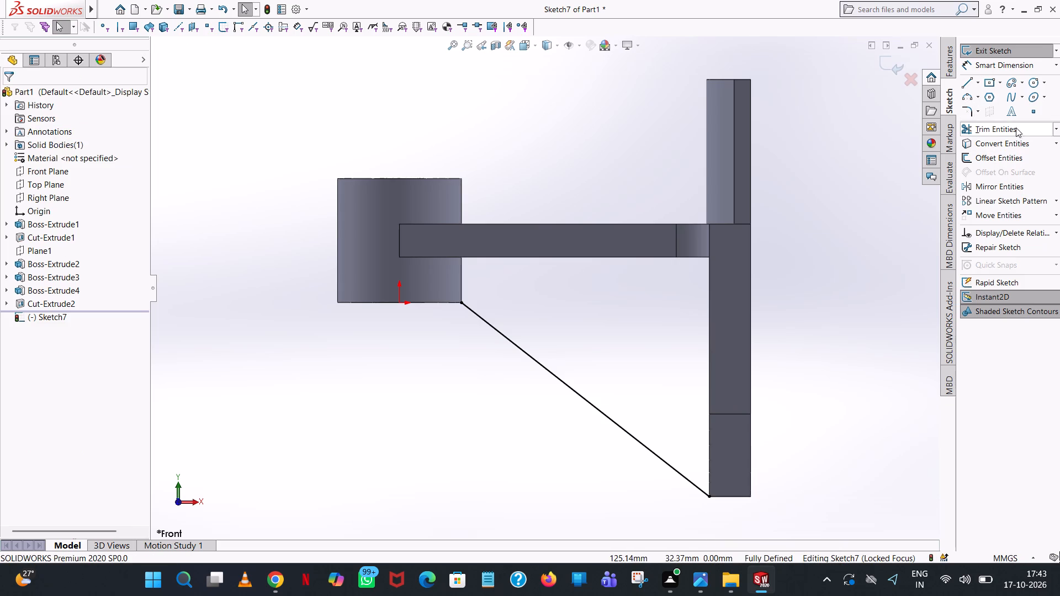
Create an 8 mm thick rib, centred on the diagonal sketch line, with the material side flipped towards the arm and plate.
click(949, 73)
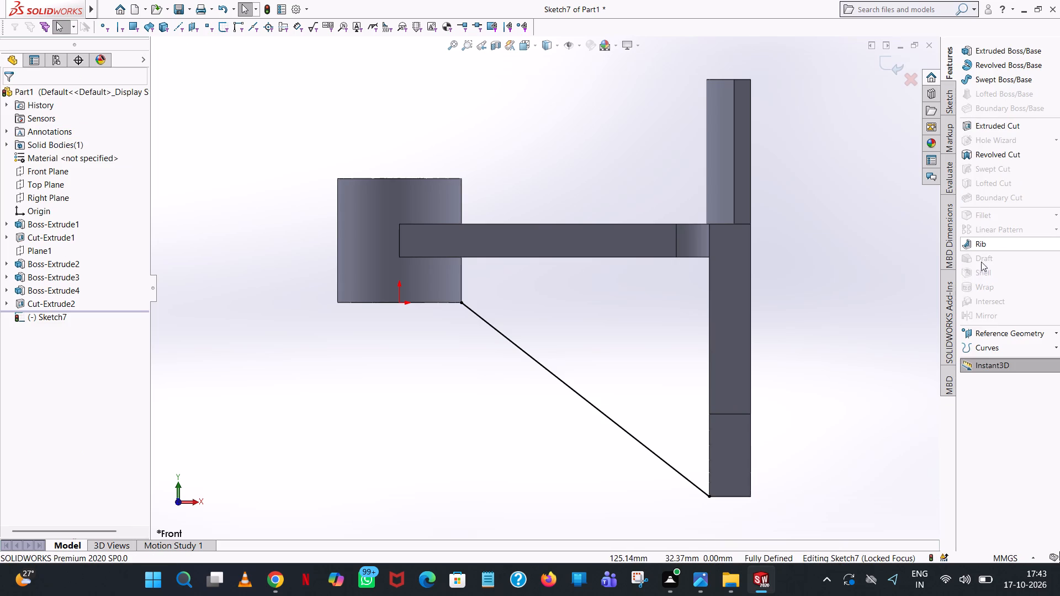
click(988, 248)
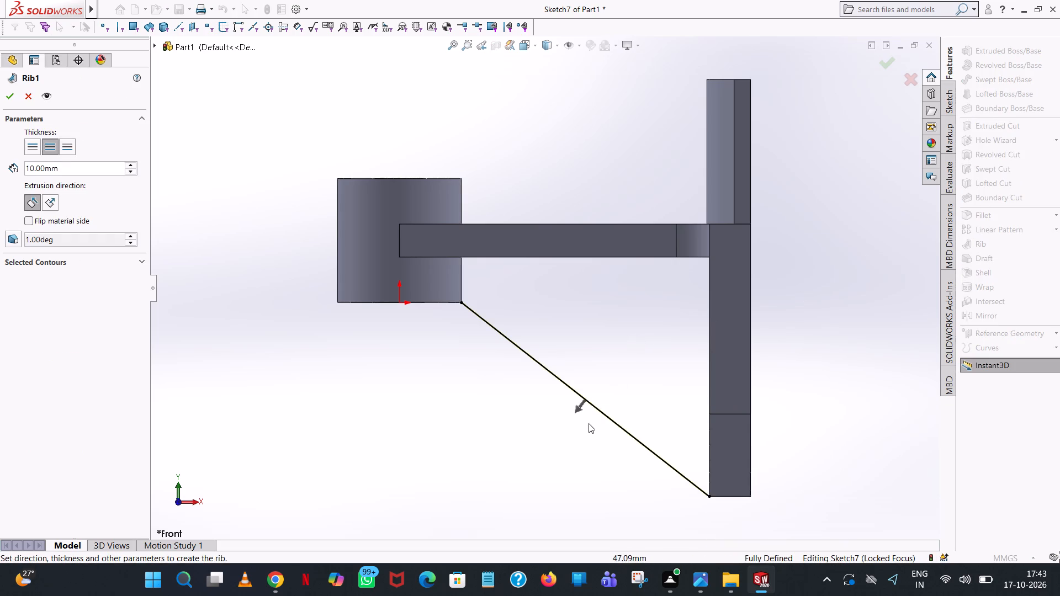
click(579, 407)
middle_drag(634, 353, 681, 285)
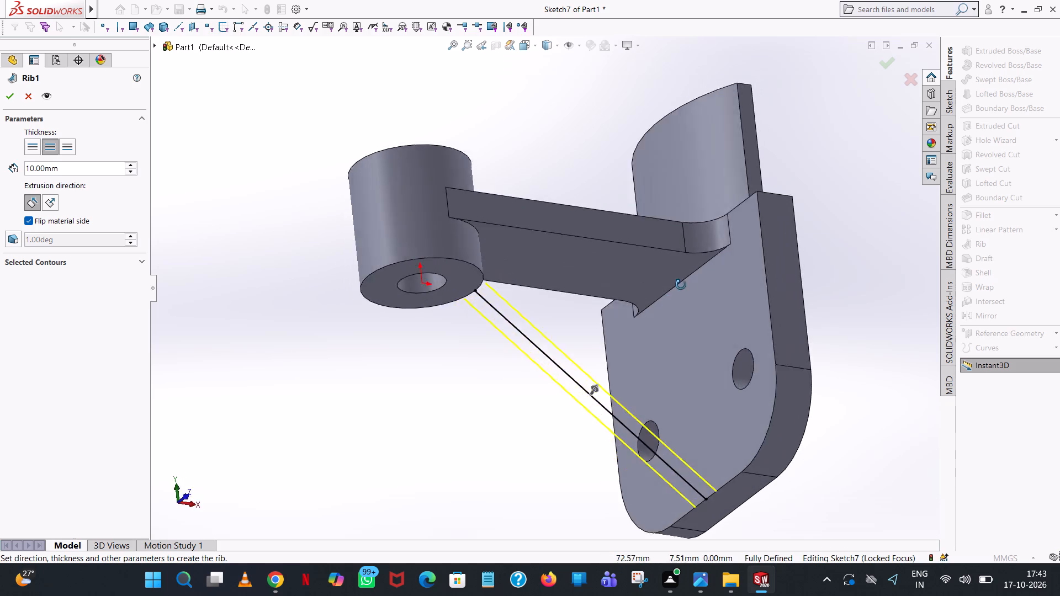
middle_drag(681, 285, 701, 257)
double_click(63, 168)
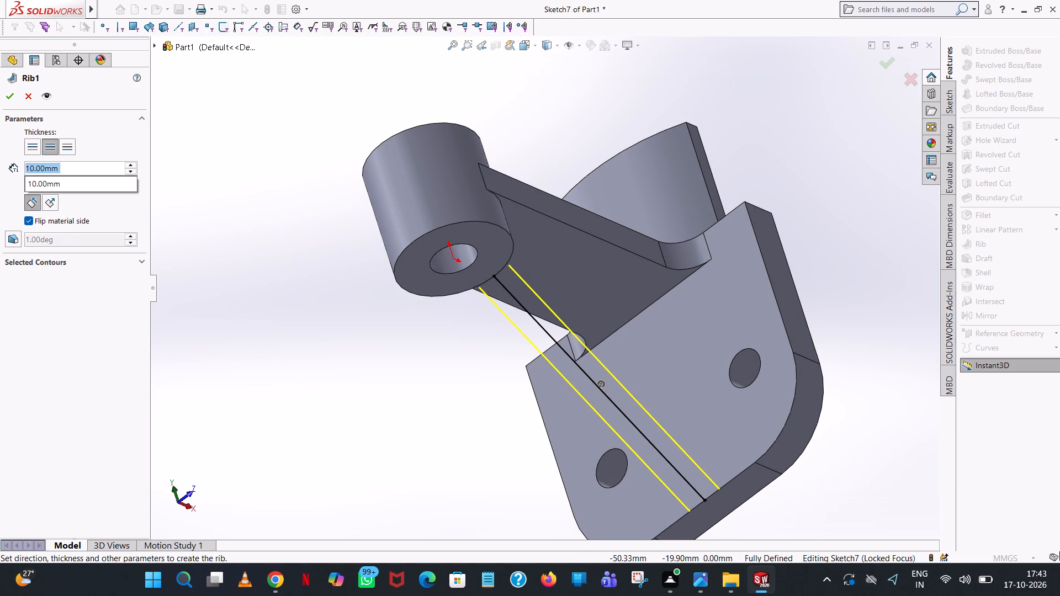
key(8)
click(235, 300)
scroll(245, 288, up, 1)
middle_drag(245, 288, 244, 291)
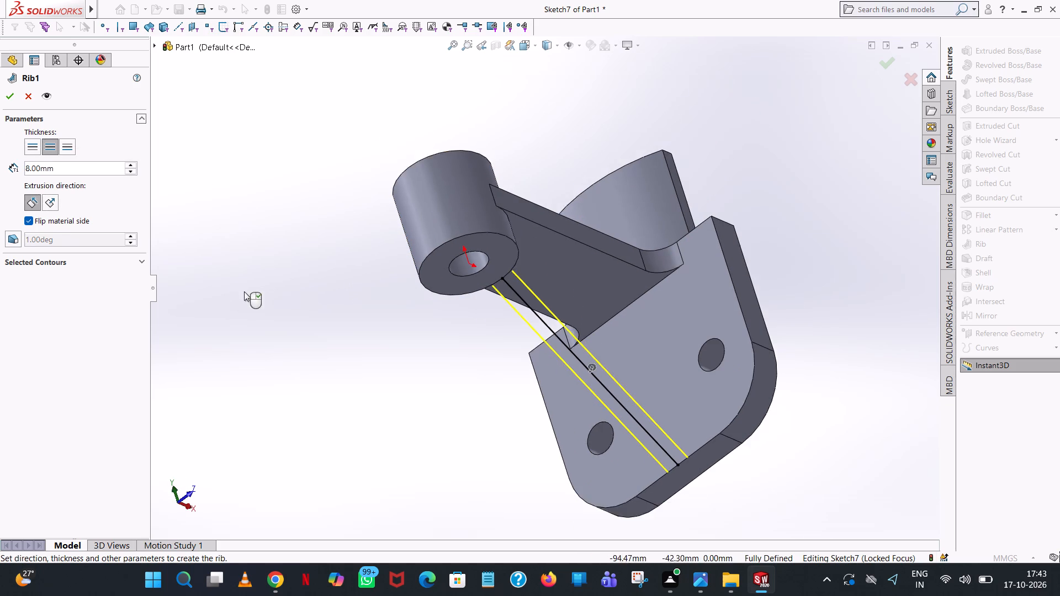
middle_drag(244, 291, 163, 392)
scroll(163, 392, down, 1)
click(9, 95)
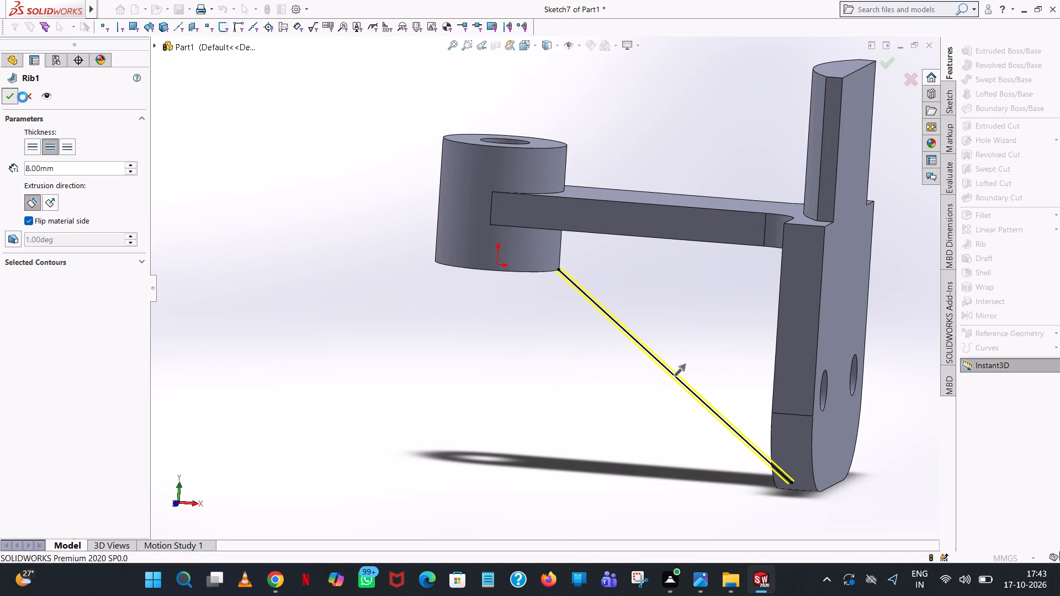
click(283, 275)
Examine the finished rib and its joints with the cylinder, arm and plate from several sides.
middle_drag(354, 335, 355, 336)
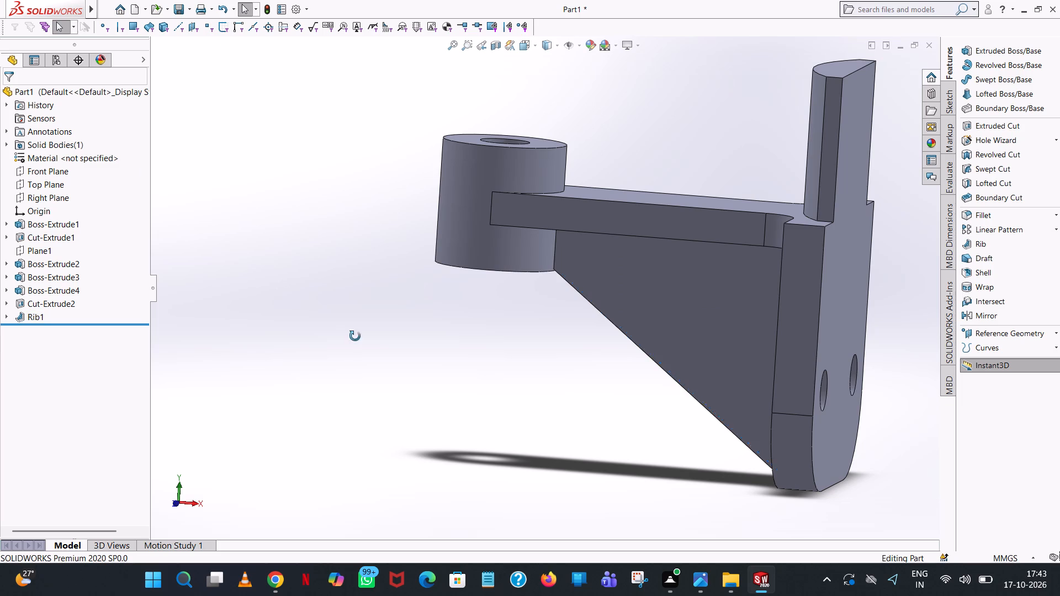
middle_drag(355, 336, 438, 342)
scroll(402, 290, up, 1)
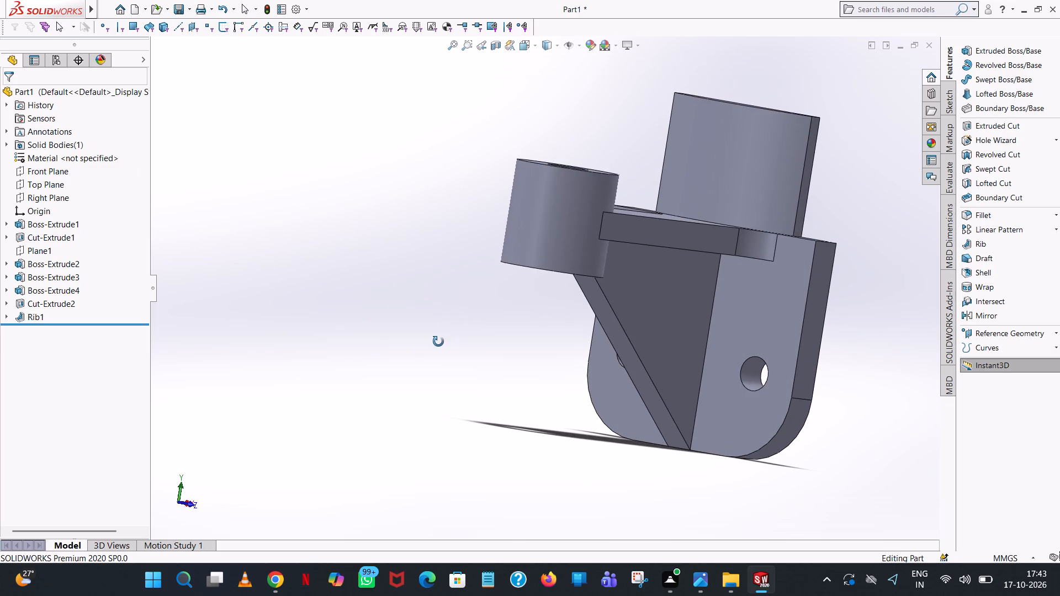
middle_drag(438, 342, 440, 379)
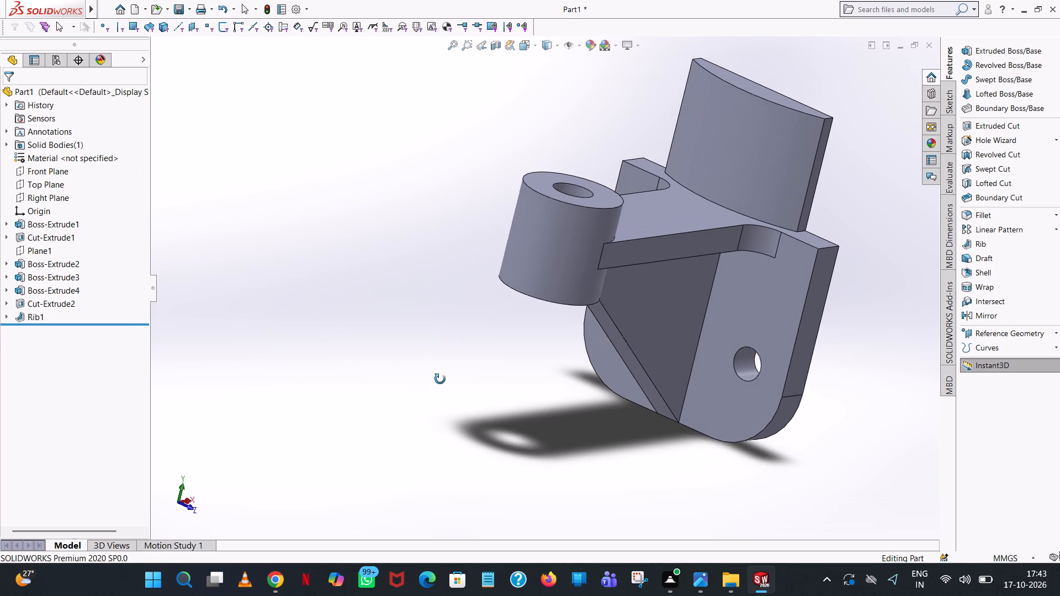
middle_drag(440, 379, 492, 241)
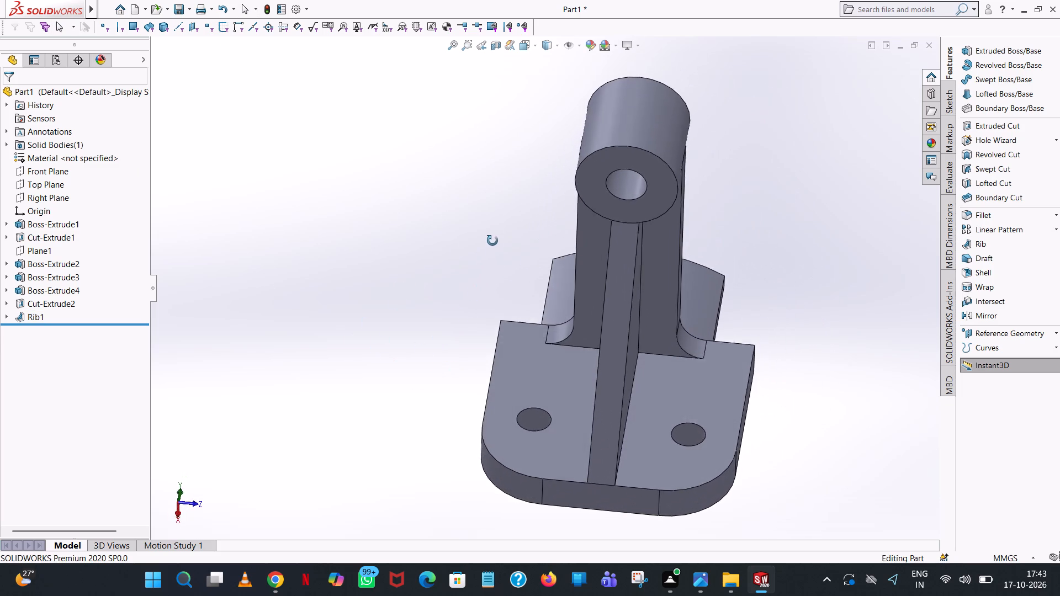
middle_drag(492, 241, 367, 359)
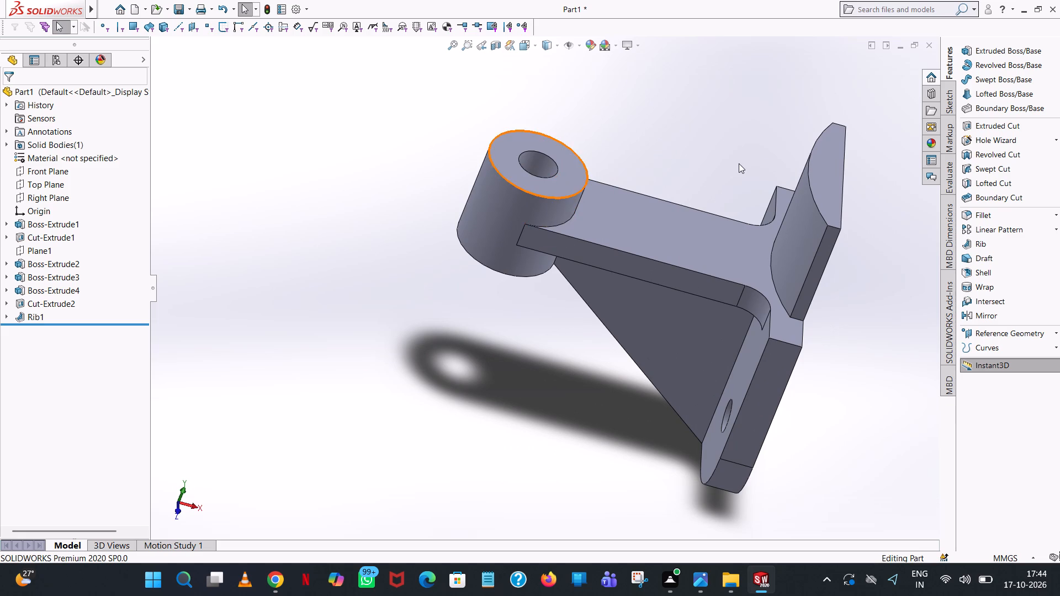
scroll(739, 163, up, 4)
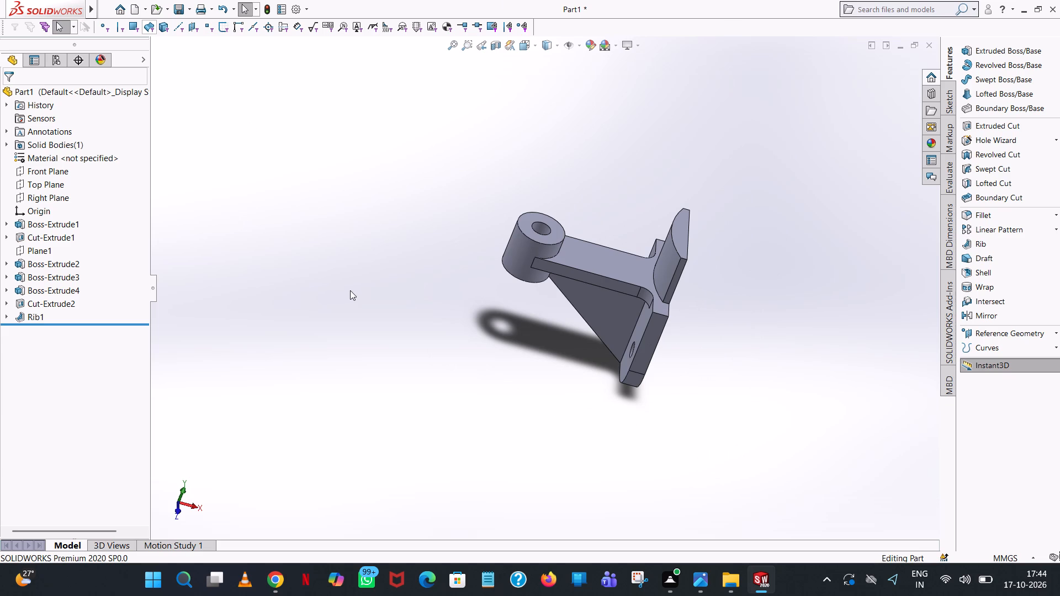
Apply the standard mid-grey colour (RGB 128, 128, 128) to the whole solid body.
right_click(594, 267)
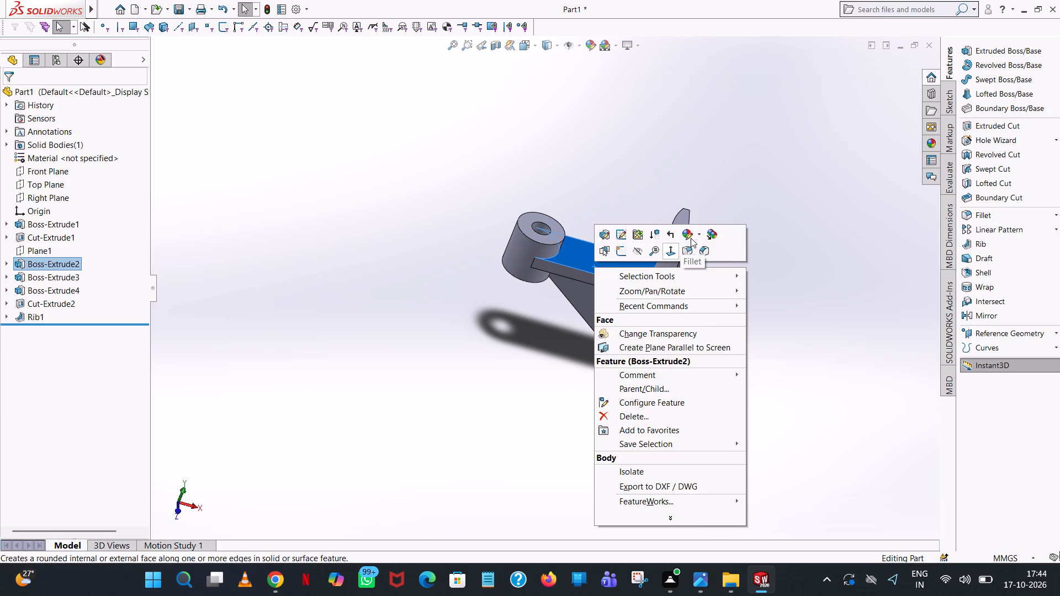
click(691, 237)
click(715, 284)
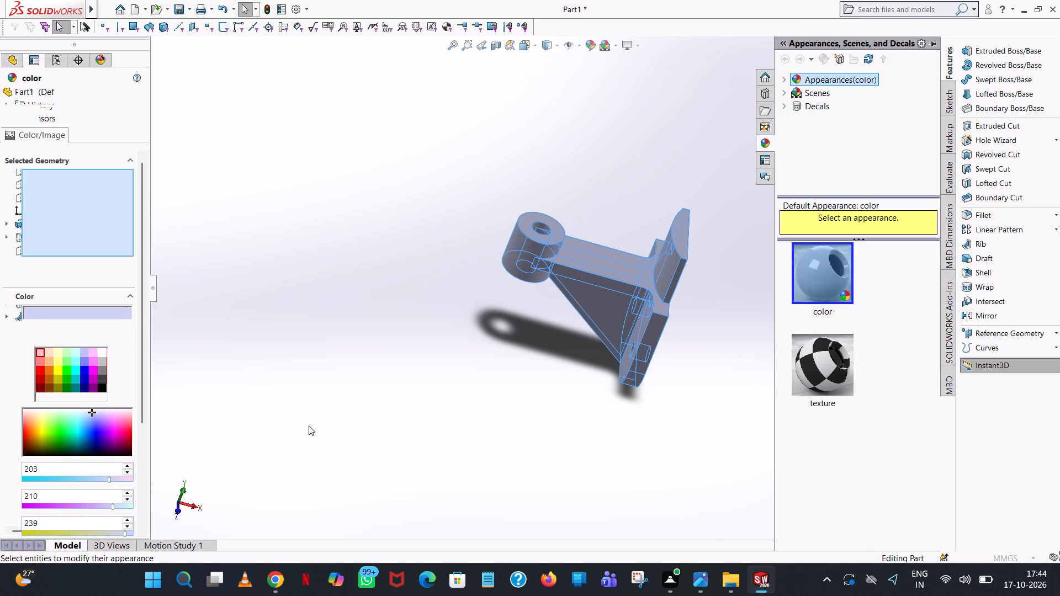
click(101, 372)
click(103, 359)
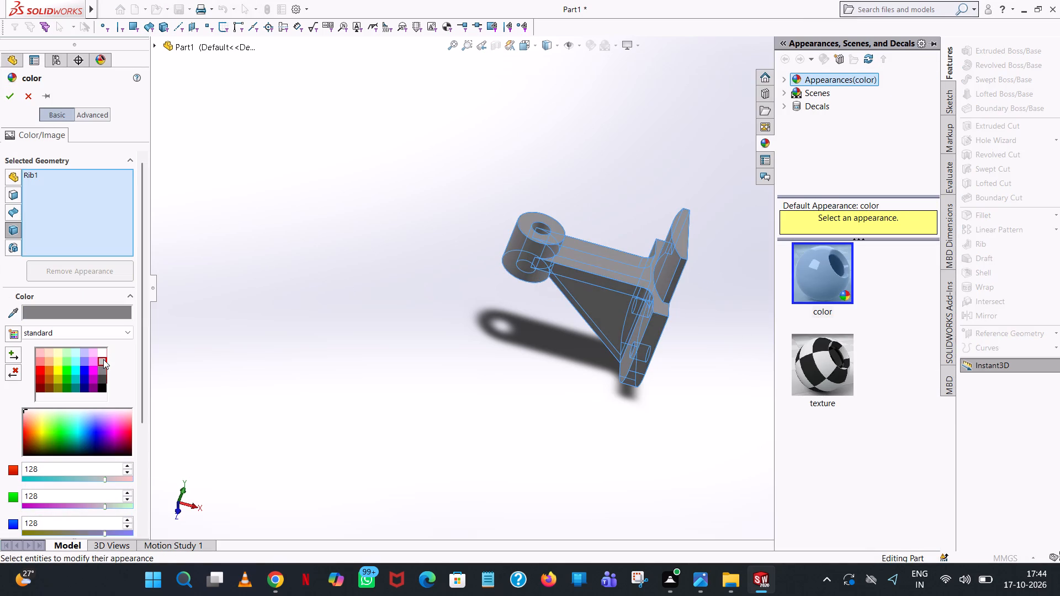
click(12, 95)
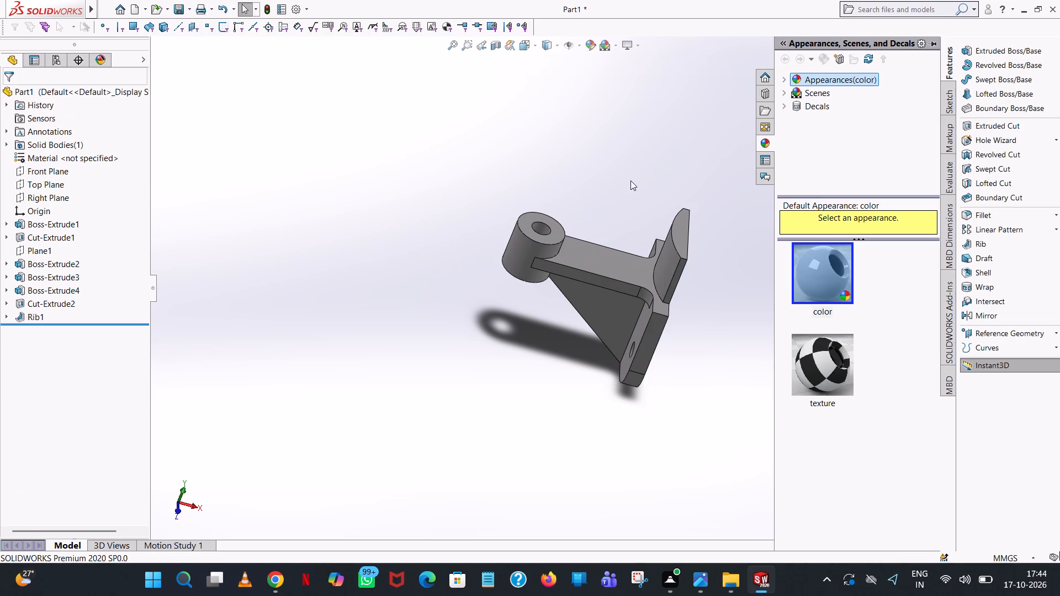
click(630, 180)
scroll(679, 180, up, 2)
middle_drag(679, 180, 615, 276)
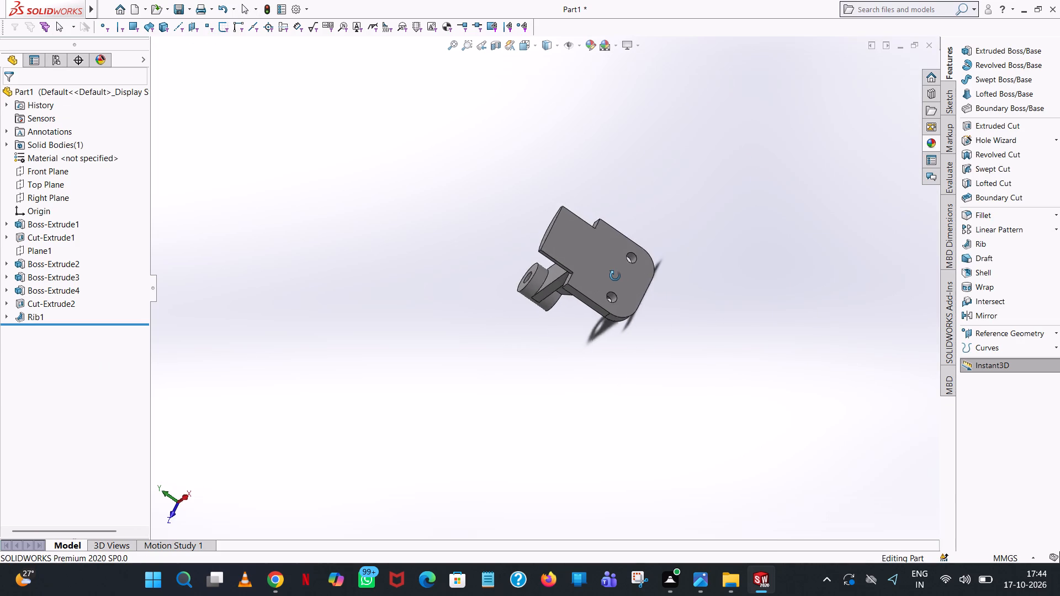
middle_drag(615, 276, 617, 279)
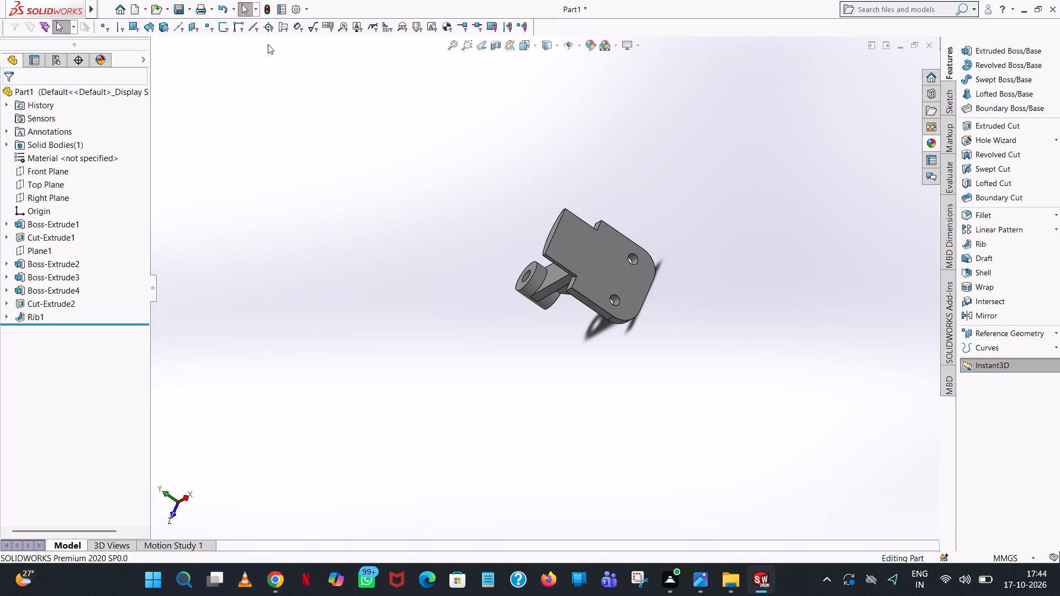
Save the part as "support" in the "support and pulley" folder inside the D: drive's assembly folder.
click(174, 12)
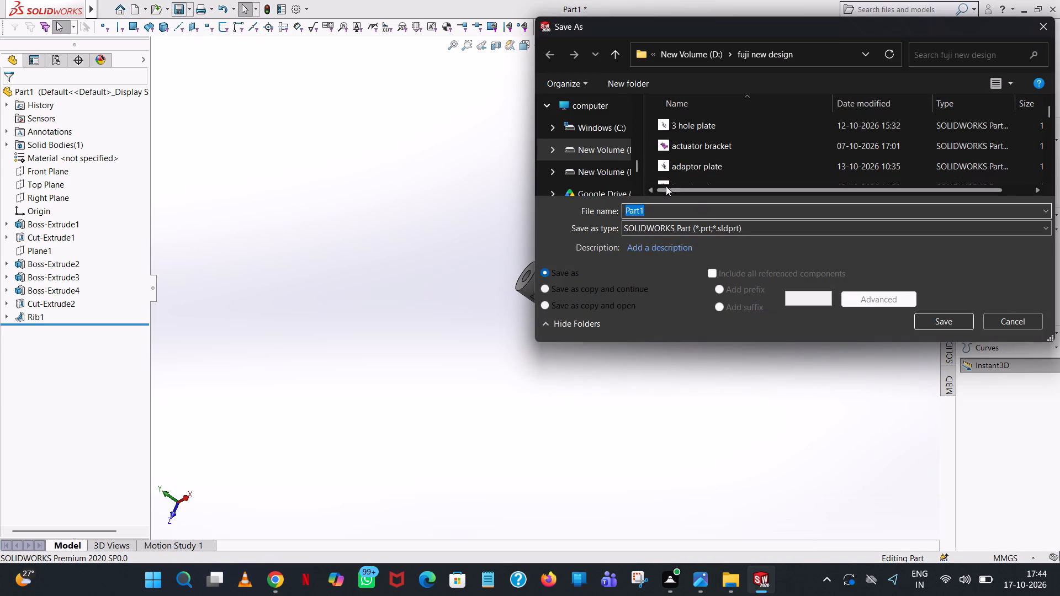
click(618, 49)
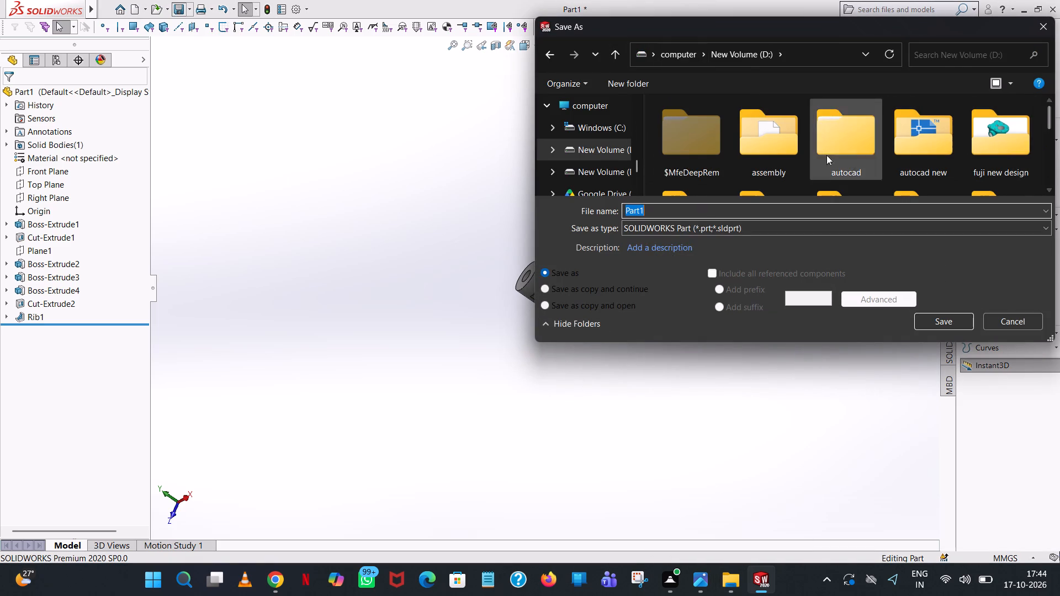
double_click(788, 161)
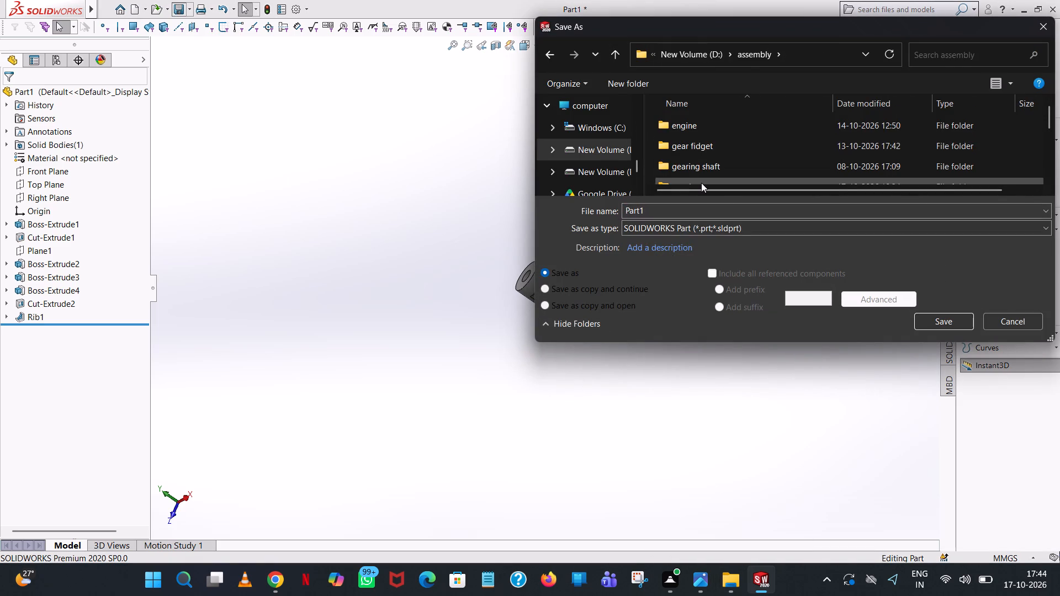
scroll(701, 183, down, 1)
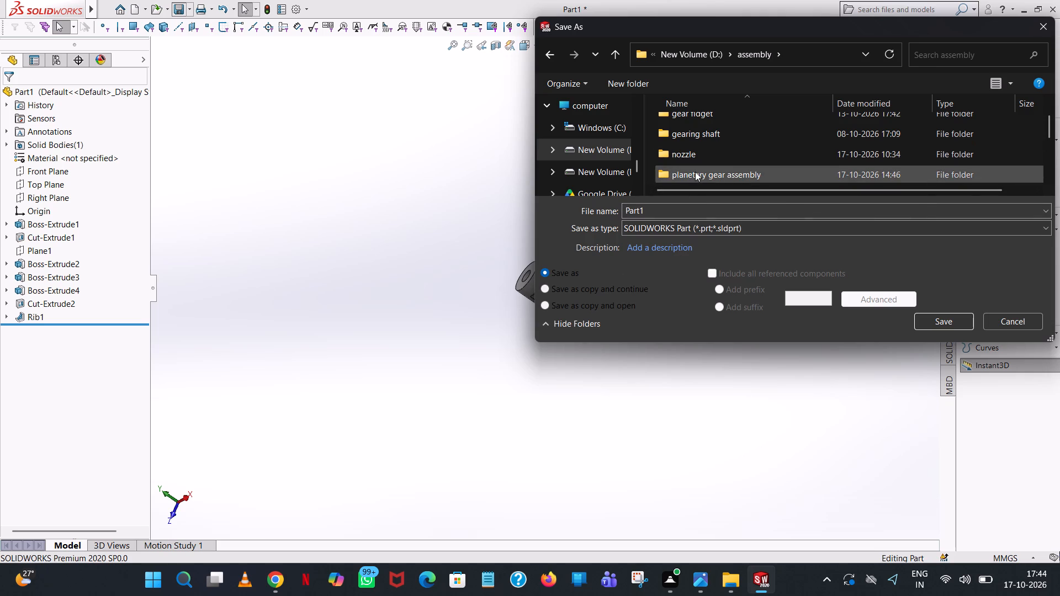
scroll(695, 172, down, 2)
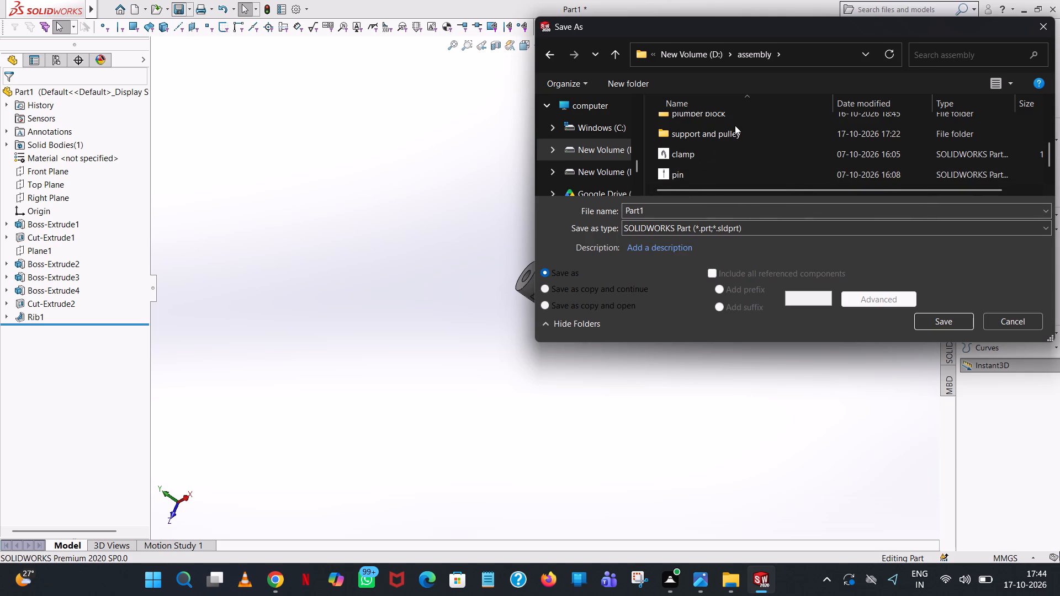
double_click(728, 130)
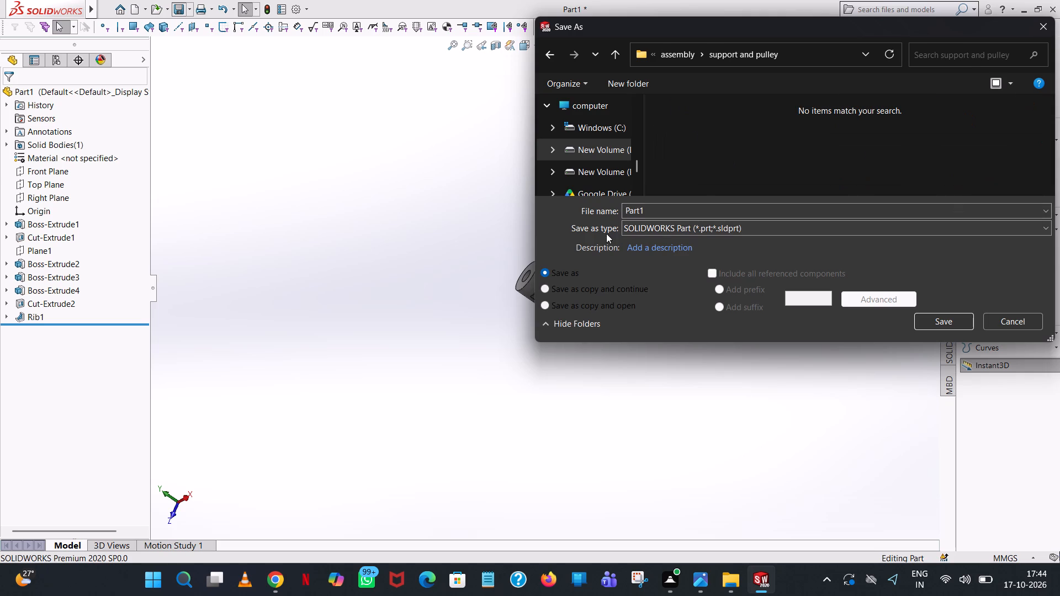
double_click(694, 207)
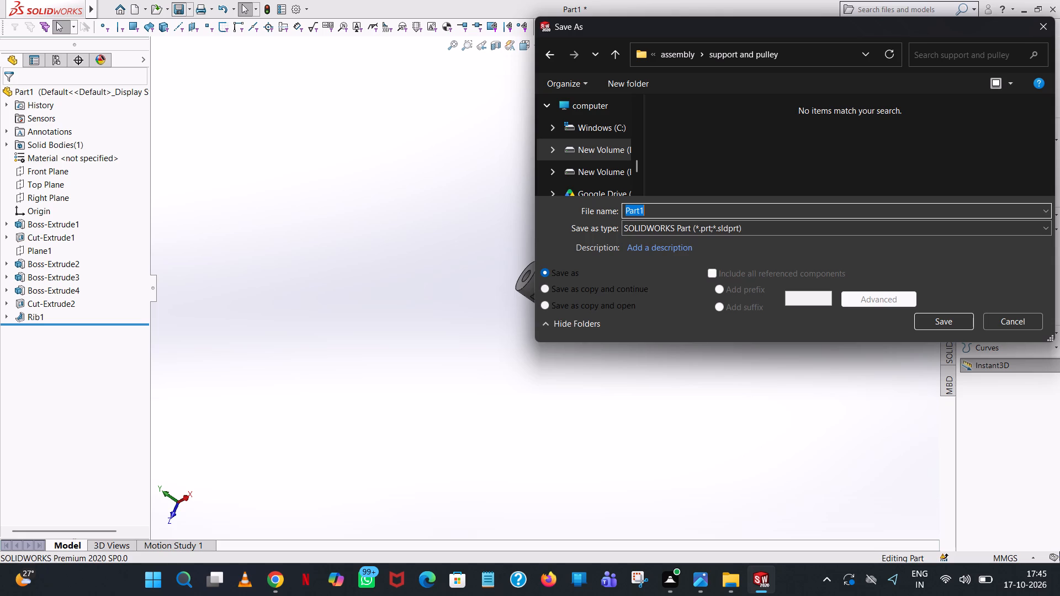
text(support)
click(939, 321)
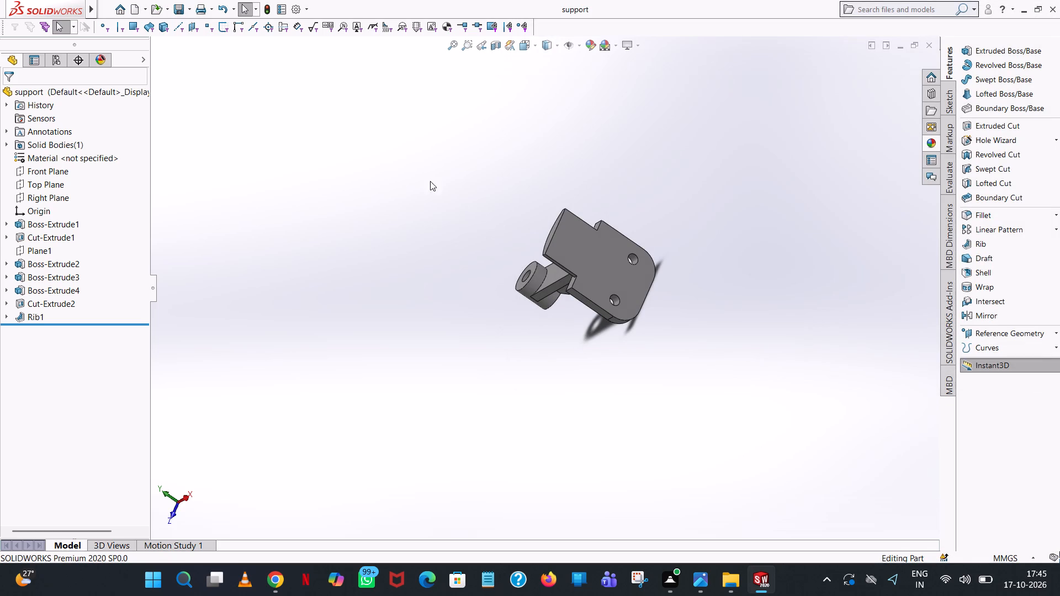
Export the part as a PDF named "support" to the same "support and pulley" folder, keeping the SOLIDWORKS window maximized.
click(193, 1)
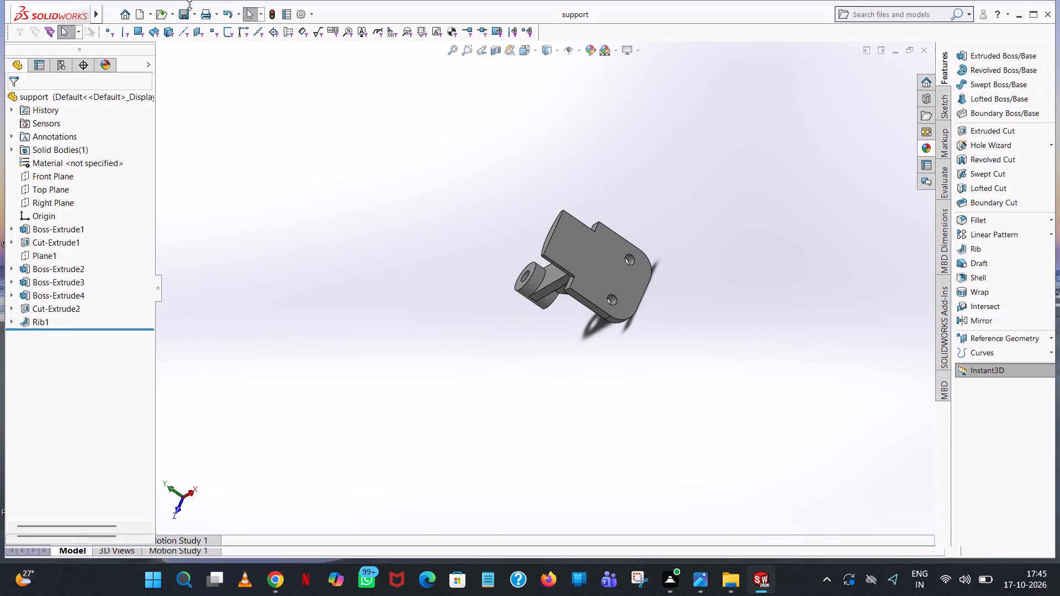
click(192, 10)
click(221, 44)
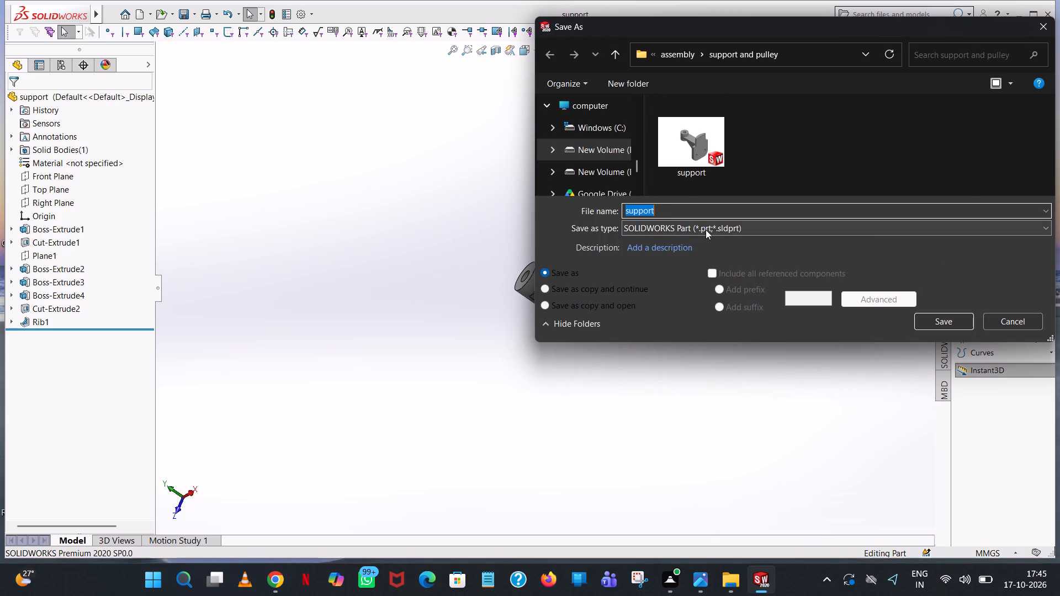
click(706, 228)
click(700, 318)
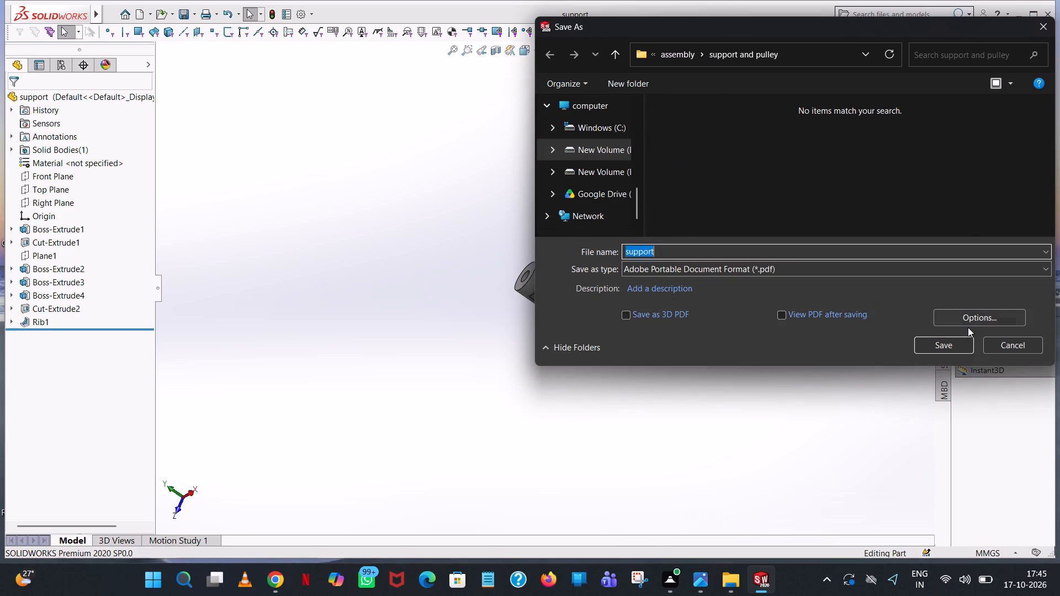
click(955, 339)
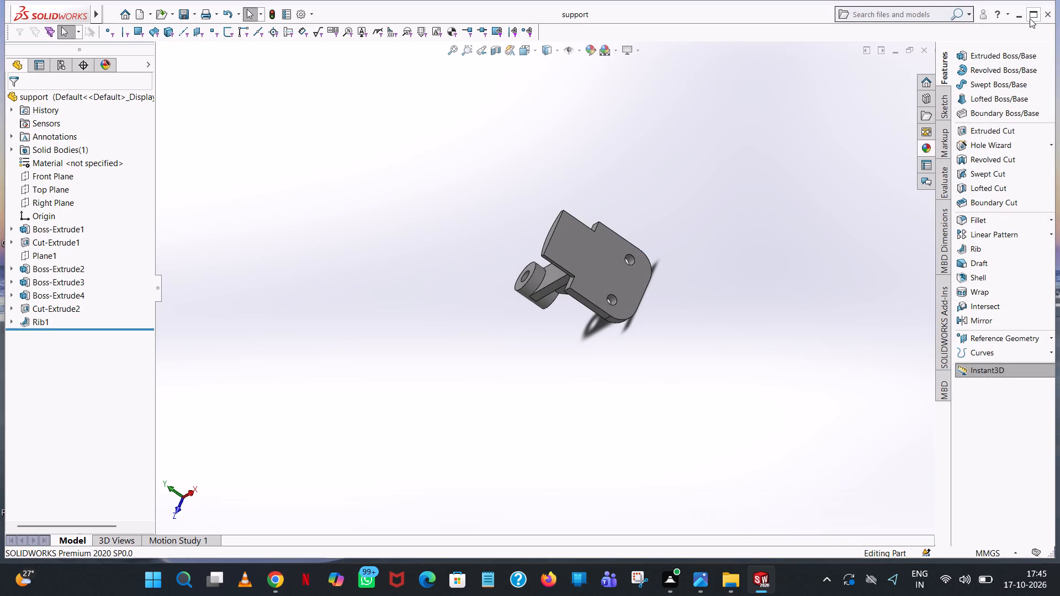
click(1030, 17)
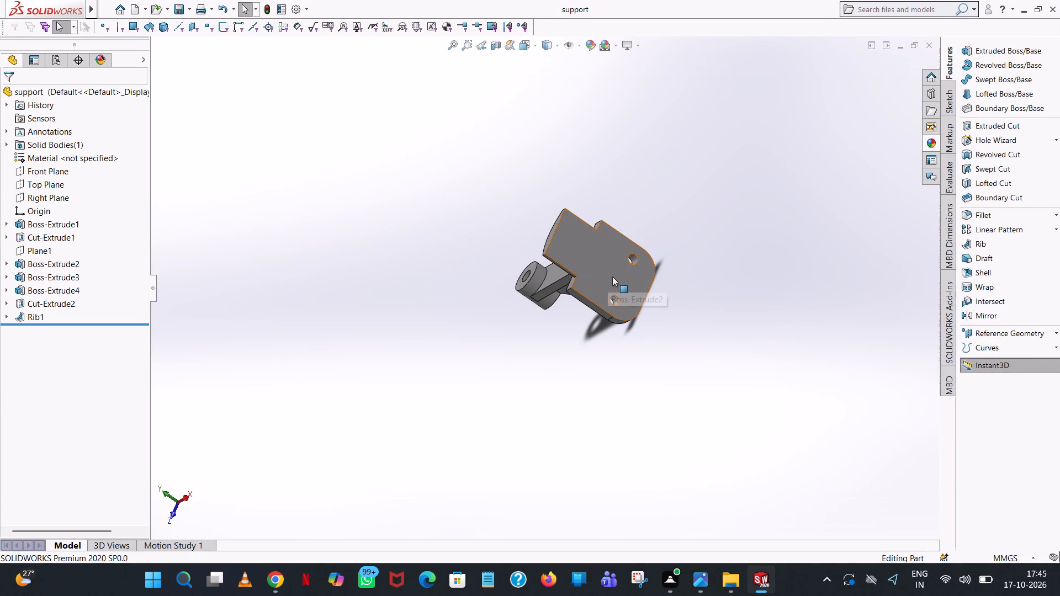
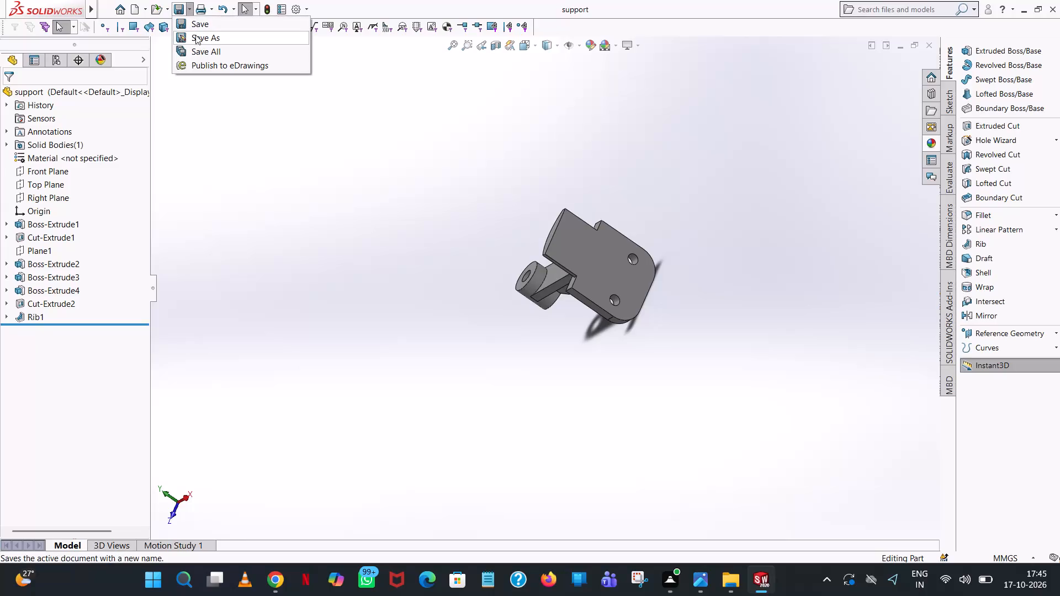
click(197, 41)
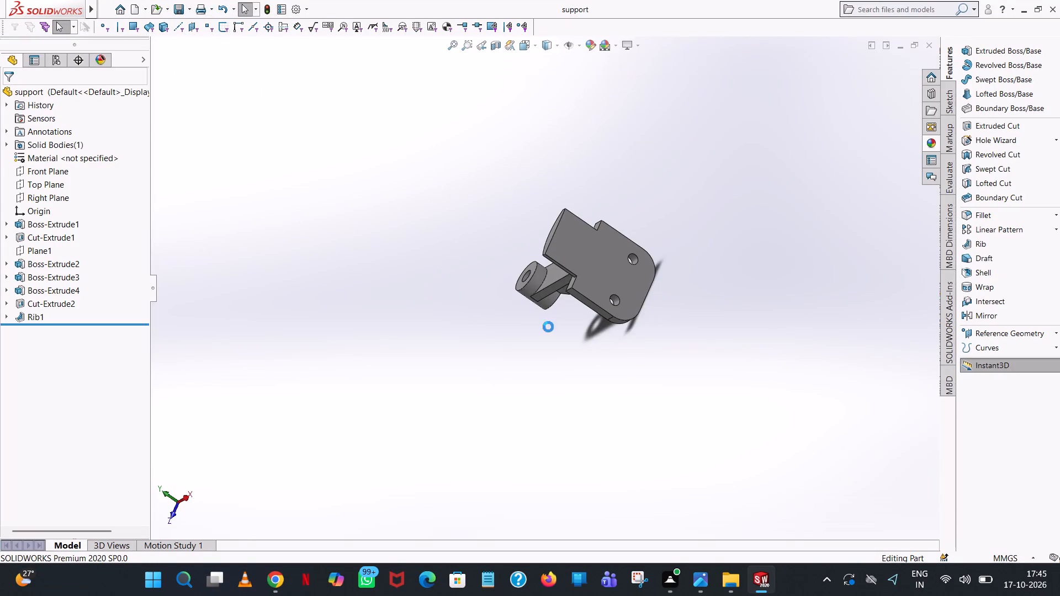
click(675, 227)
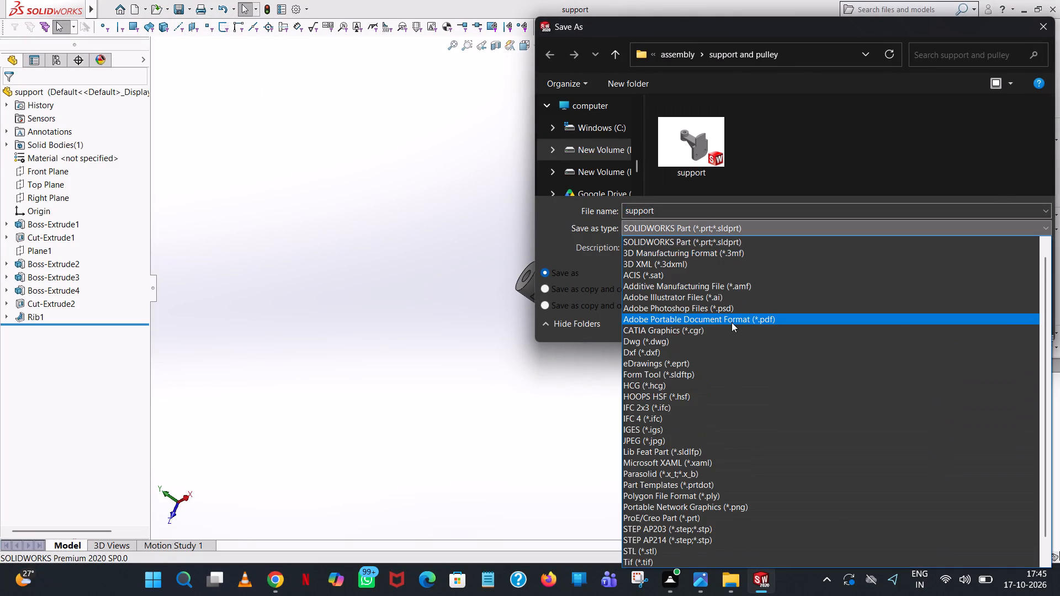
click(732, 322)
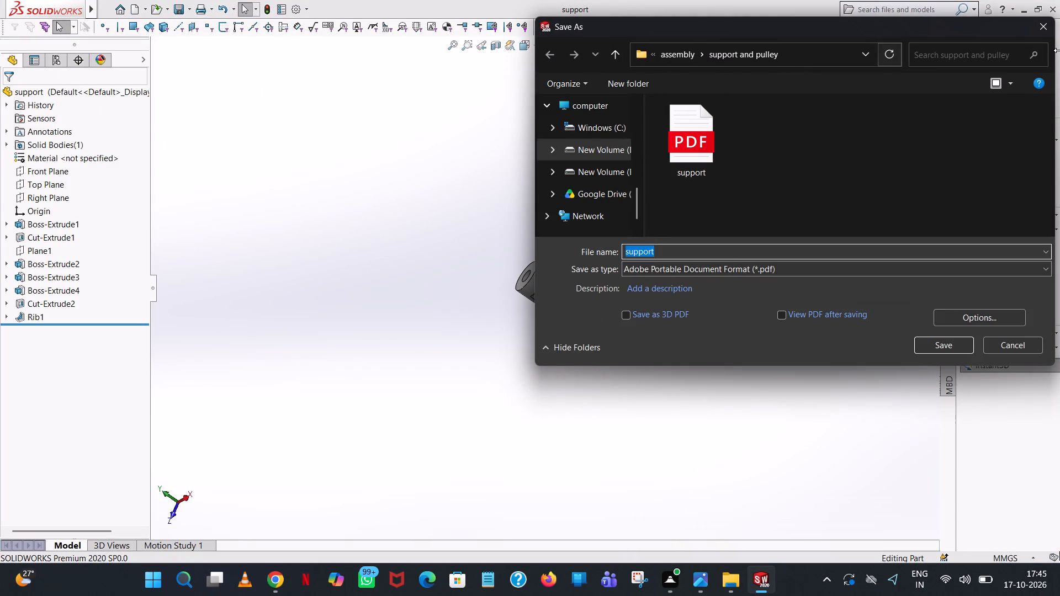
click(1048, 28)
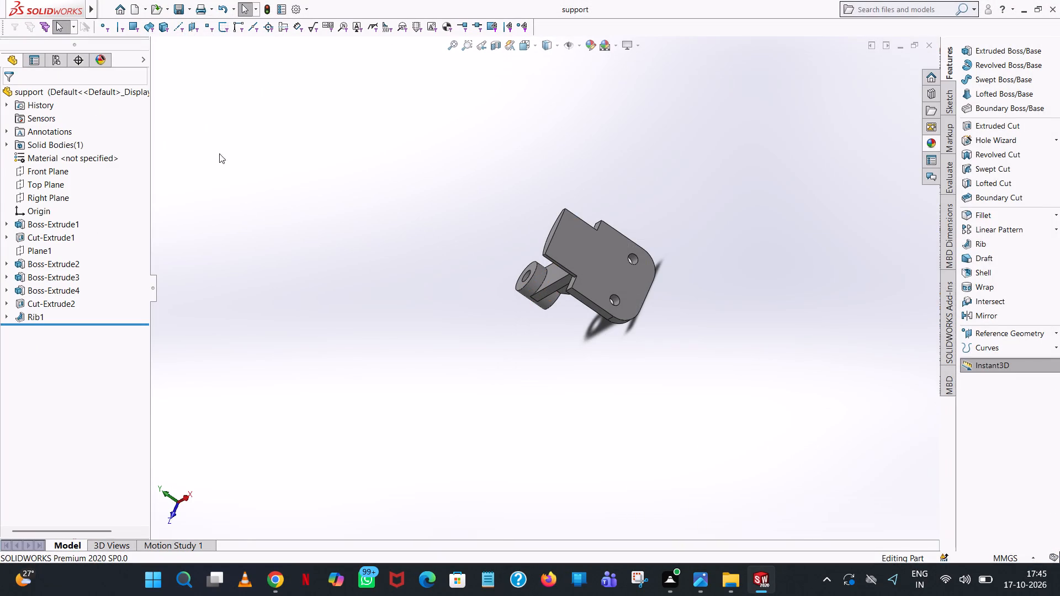
Create a new part document for the next component of the assembly.
click(134, 9)
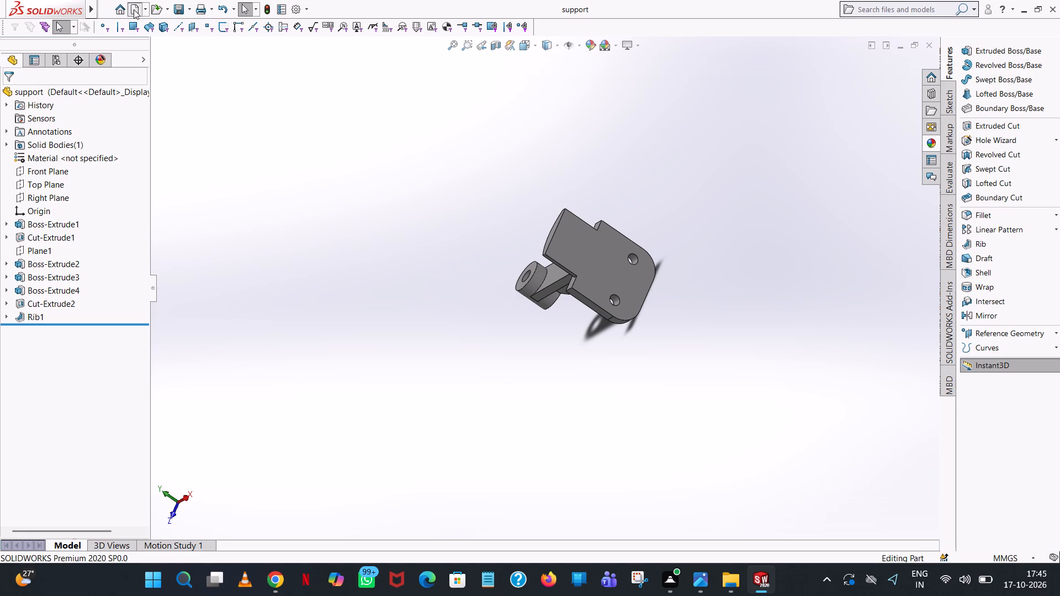
double_click(266, 257)
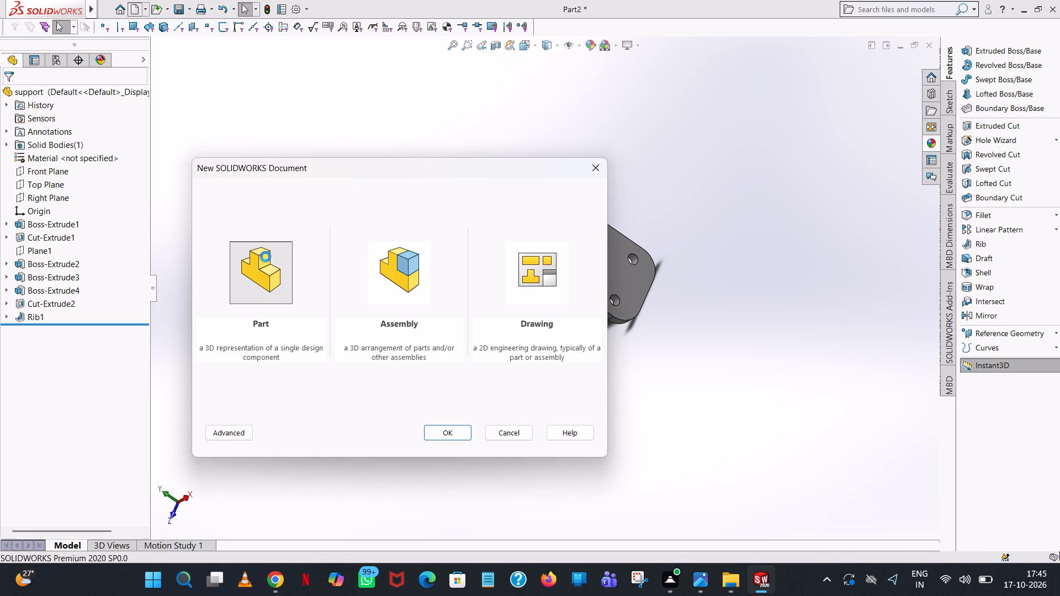
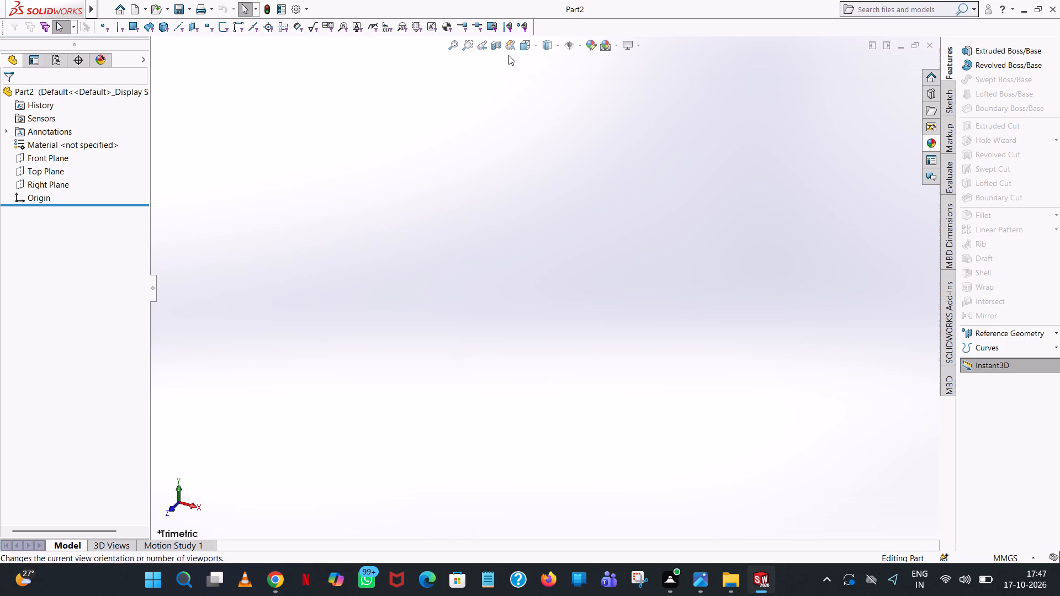
Start a new sketch on the Top Plane and activate the Circle tool to draw a centre-based circle.
click(46, 172)
click(57, 158)
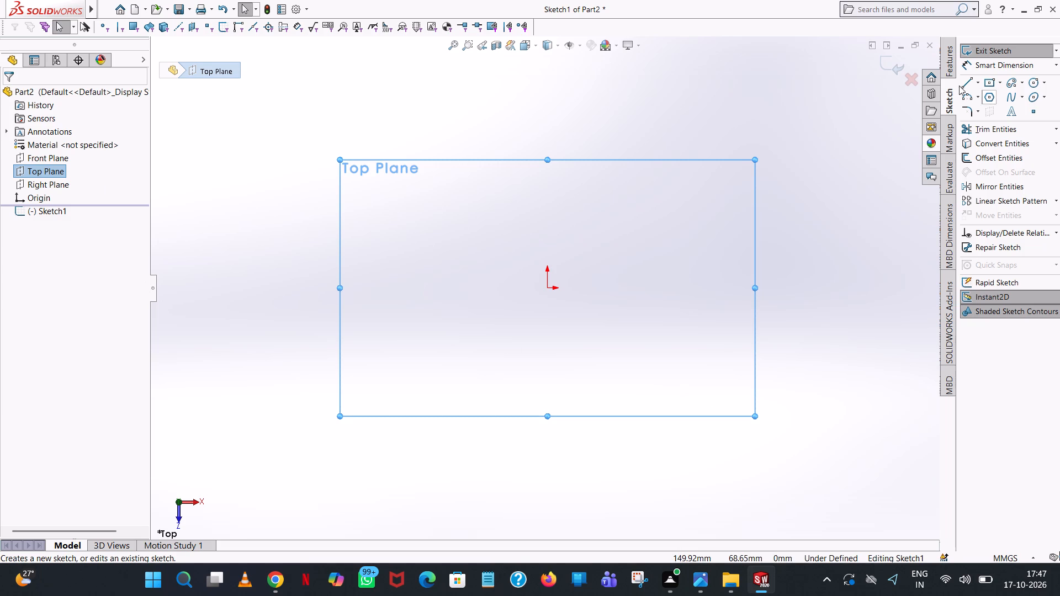
click(1029, 84)
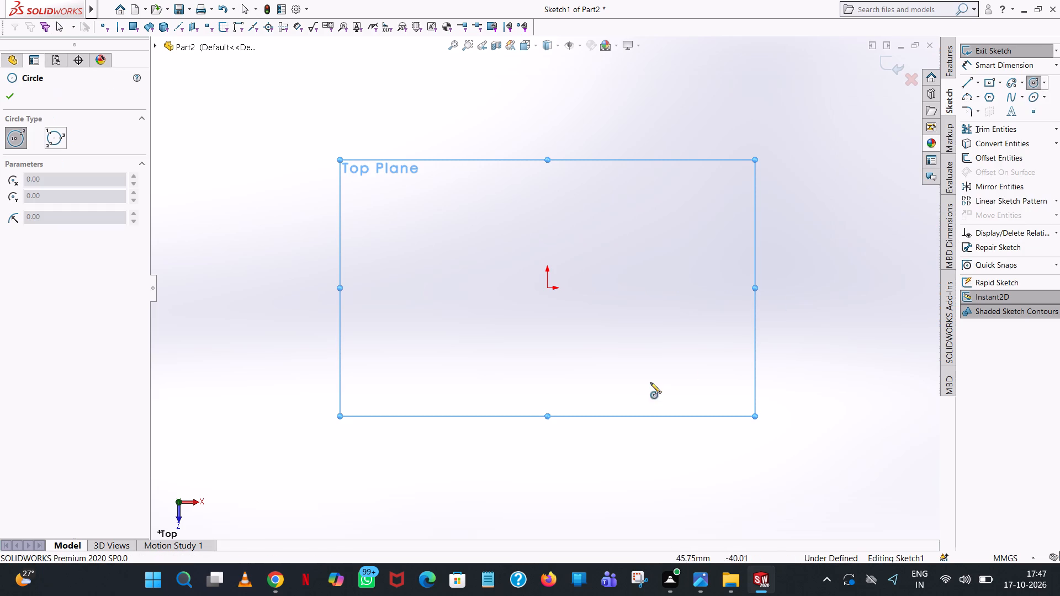
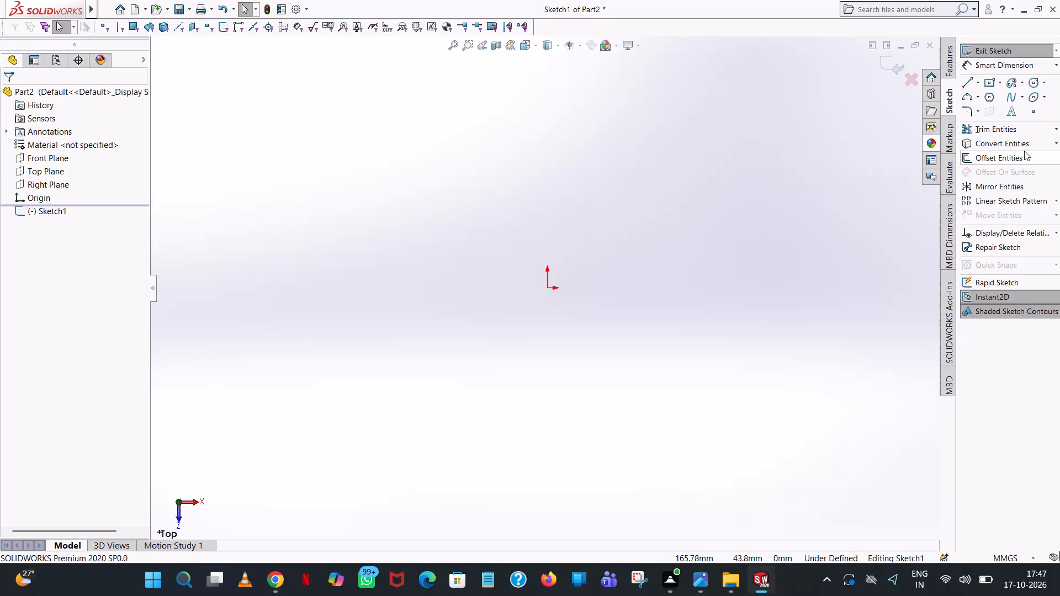
Draw a circle centred on the origin with a radius of 92/2 (46 mm).
click(1032, 85)
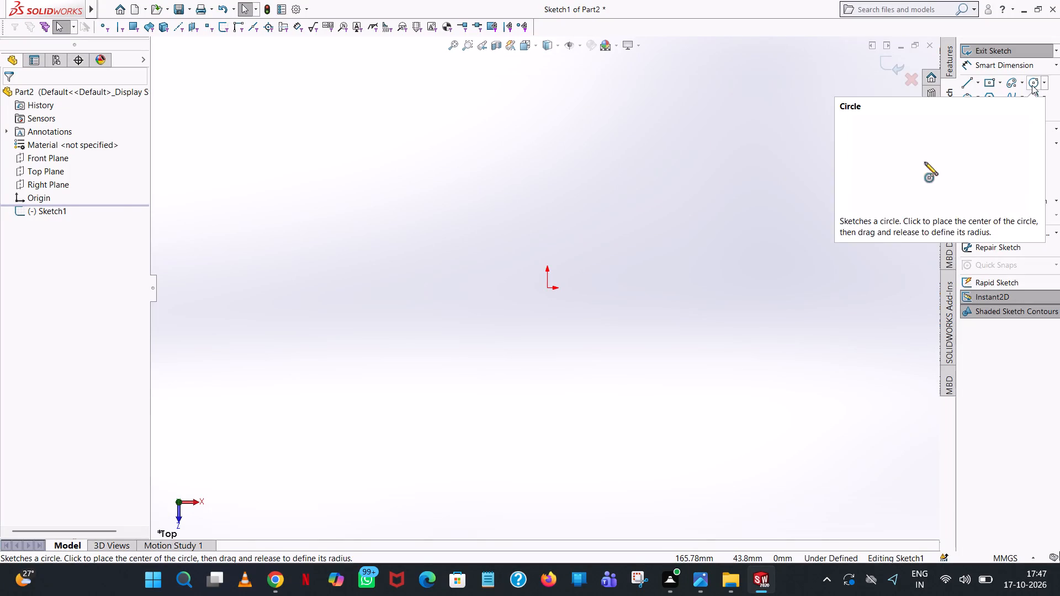
click(547, 288)
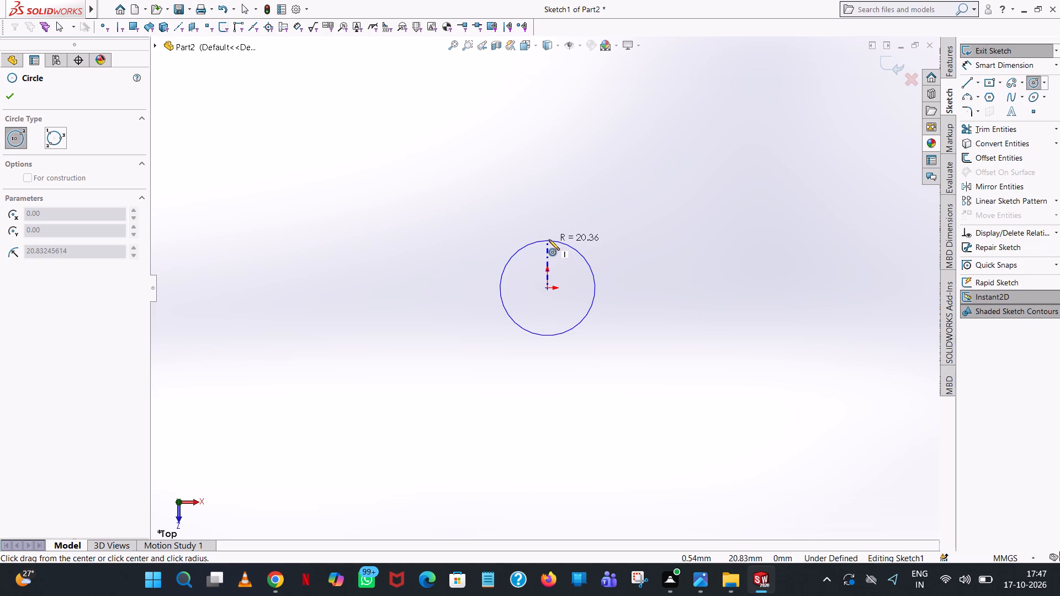
click(549, 240)
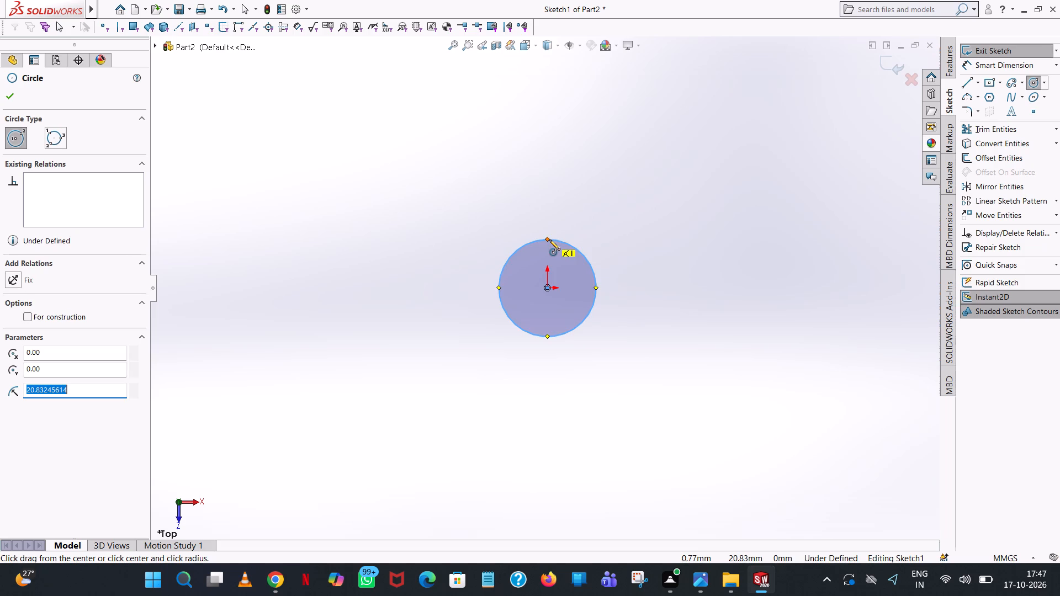
text(92/2)
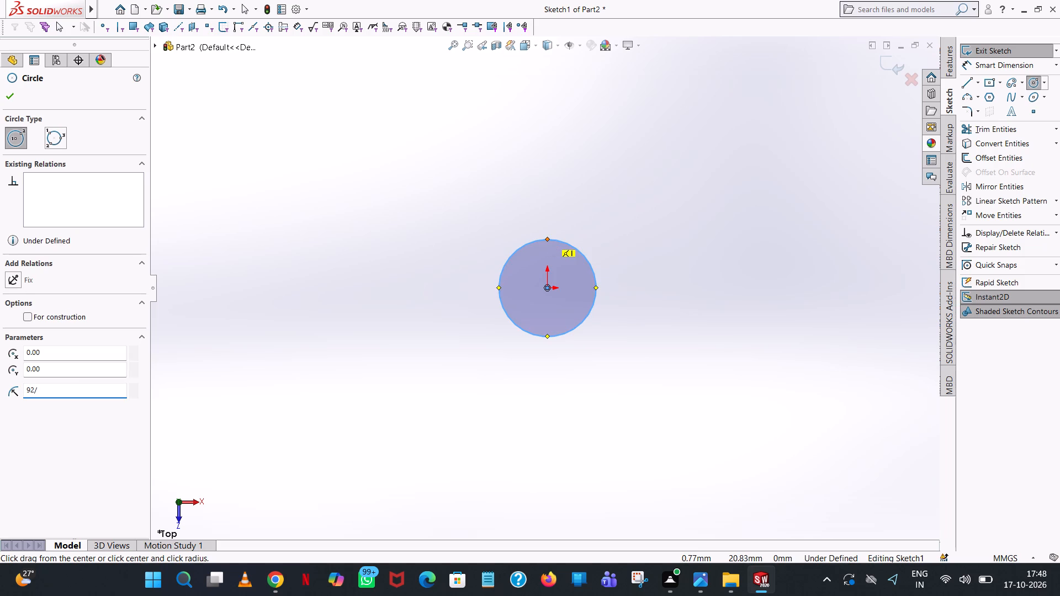
key(Return)
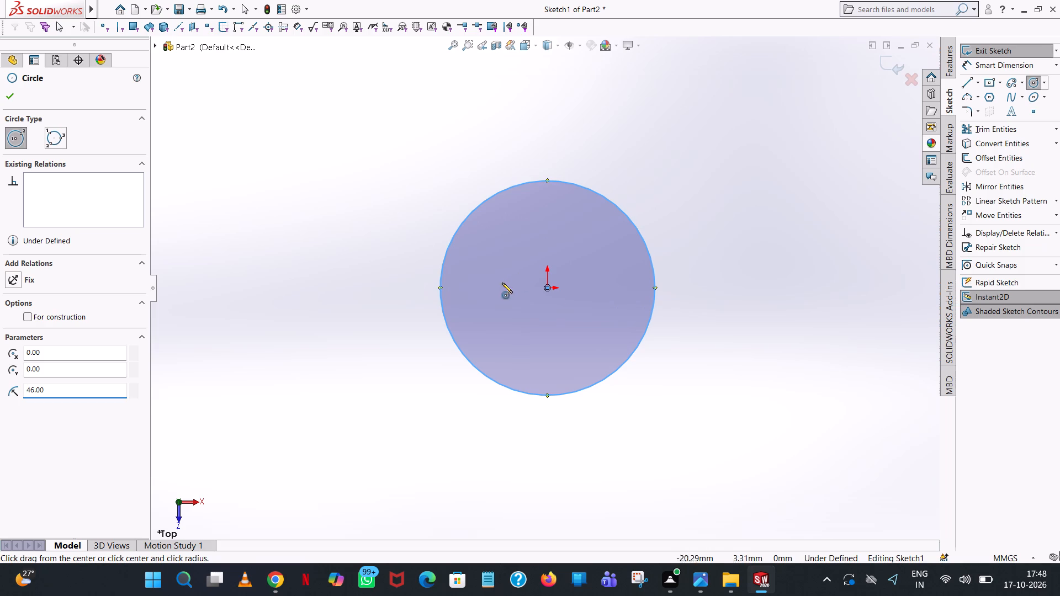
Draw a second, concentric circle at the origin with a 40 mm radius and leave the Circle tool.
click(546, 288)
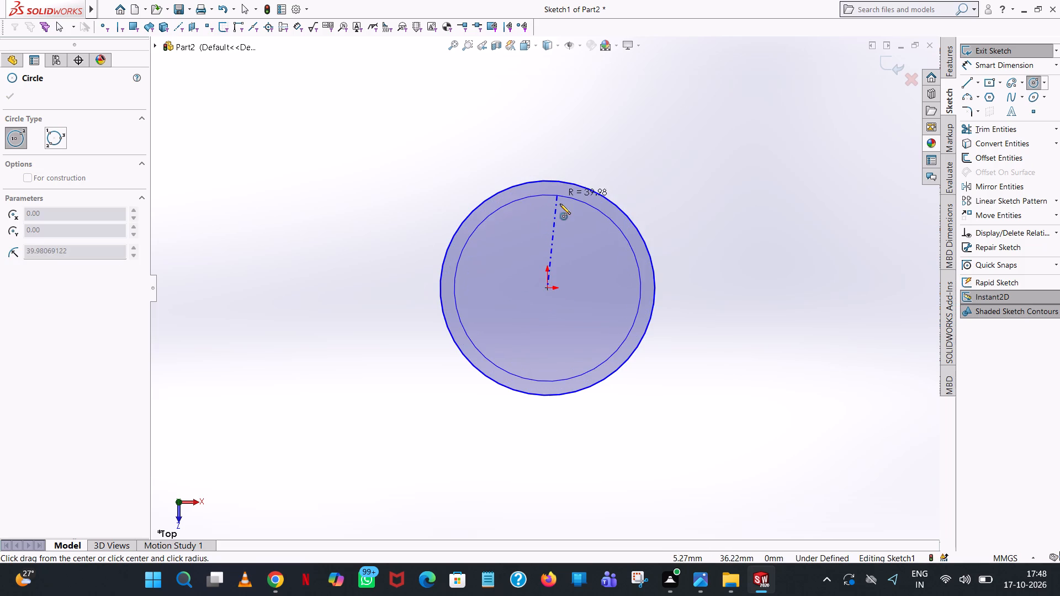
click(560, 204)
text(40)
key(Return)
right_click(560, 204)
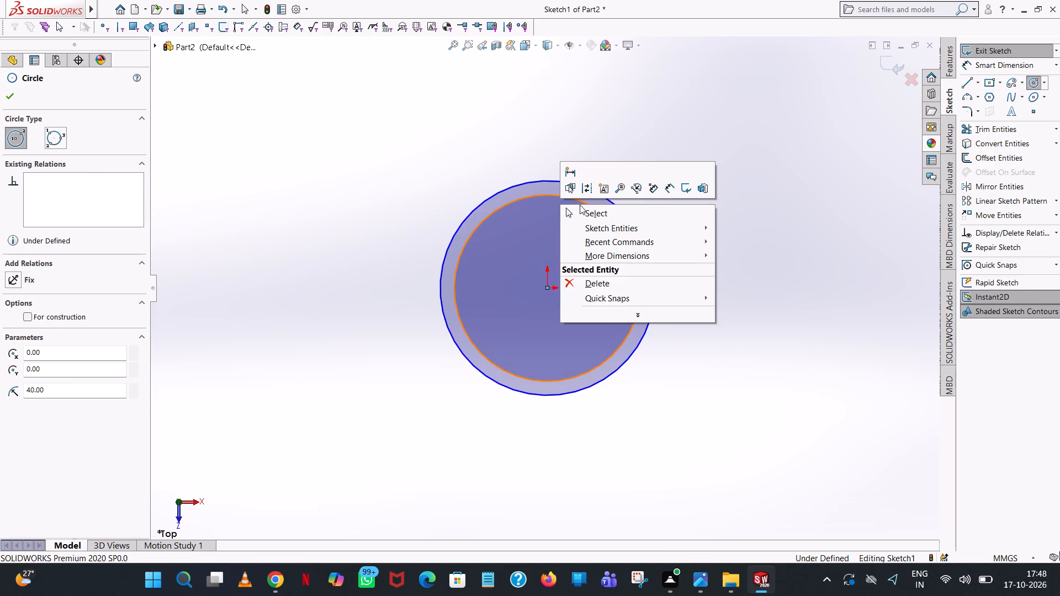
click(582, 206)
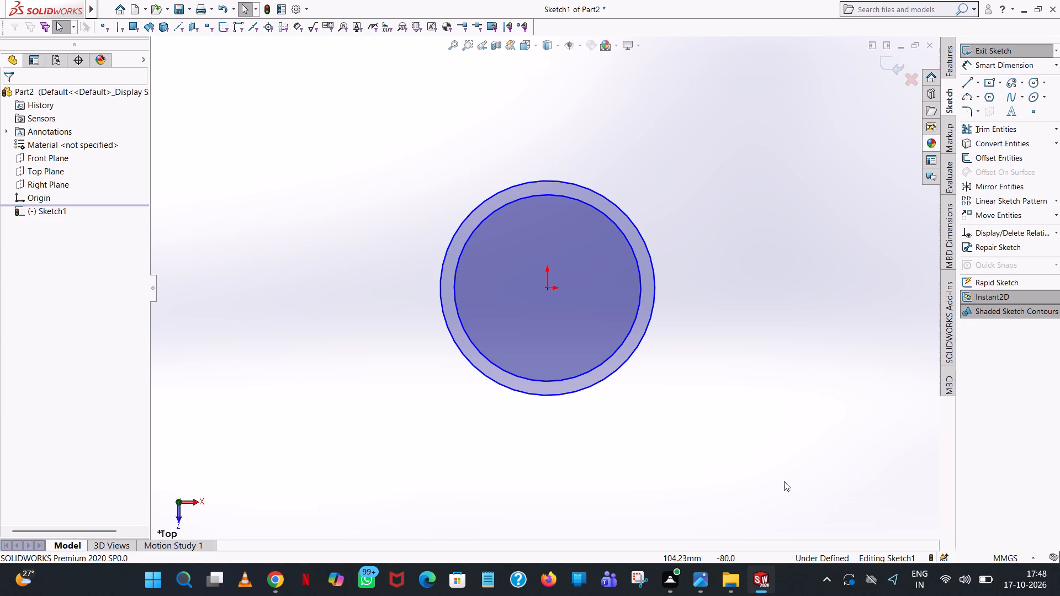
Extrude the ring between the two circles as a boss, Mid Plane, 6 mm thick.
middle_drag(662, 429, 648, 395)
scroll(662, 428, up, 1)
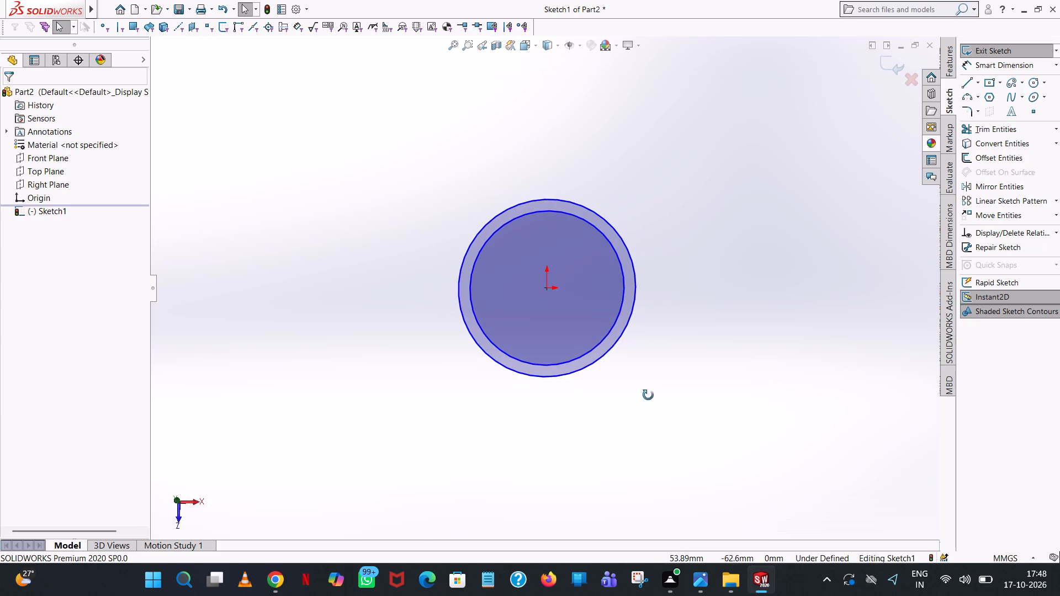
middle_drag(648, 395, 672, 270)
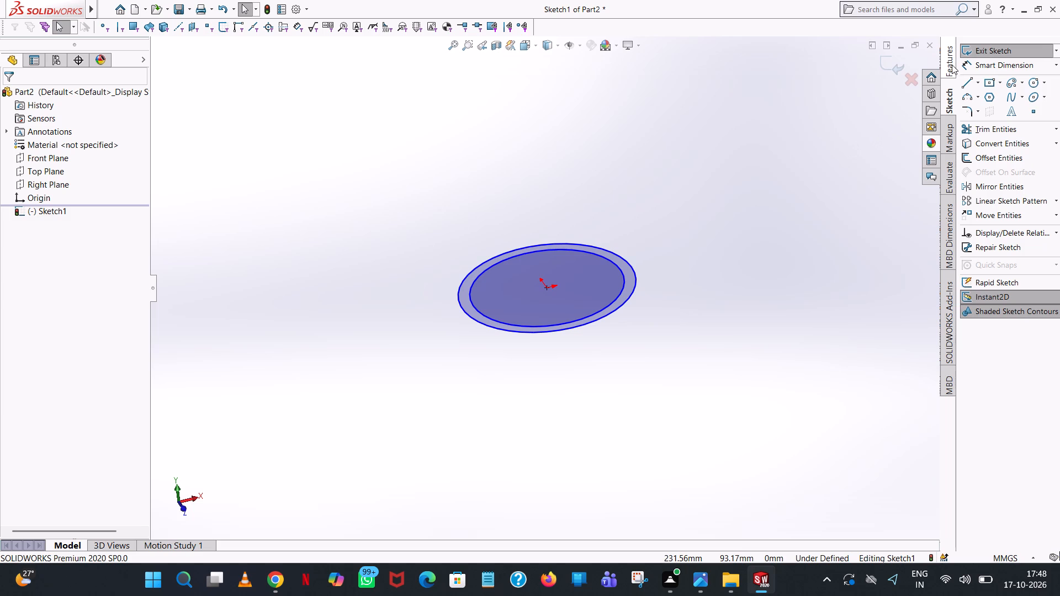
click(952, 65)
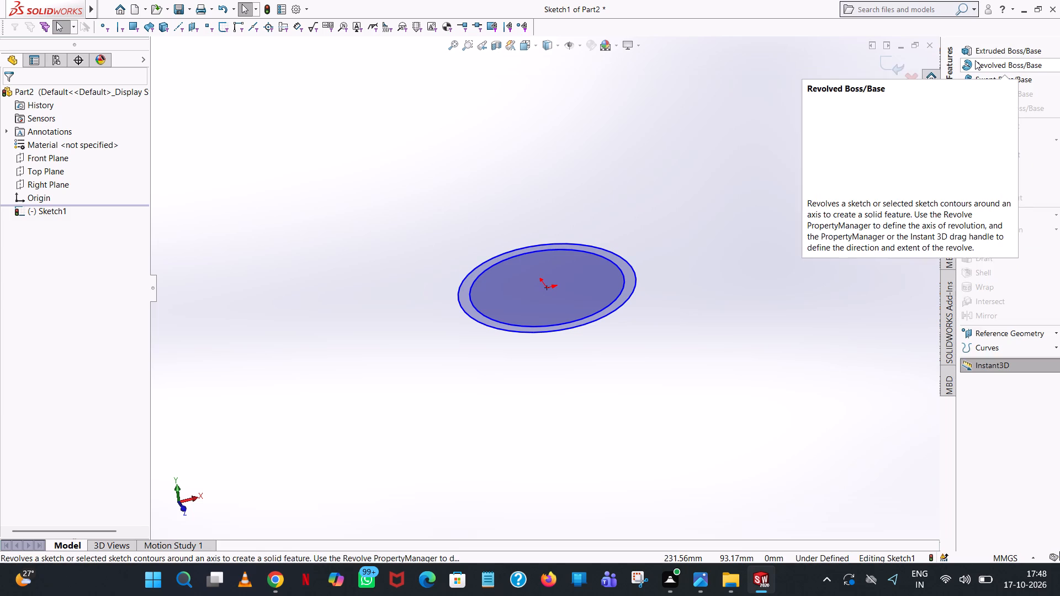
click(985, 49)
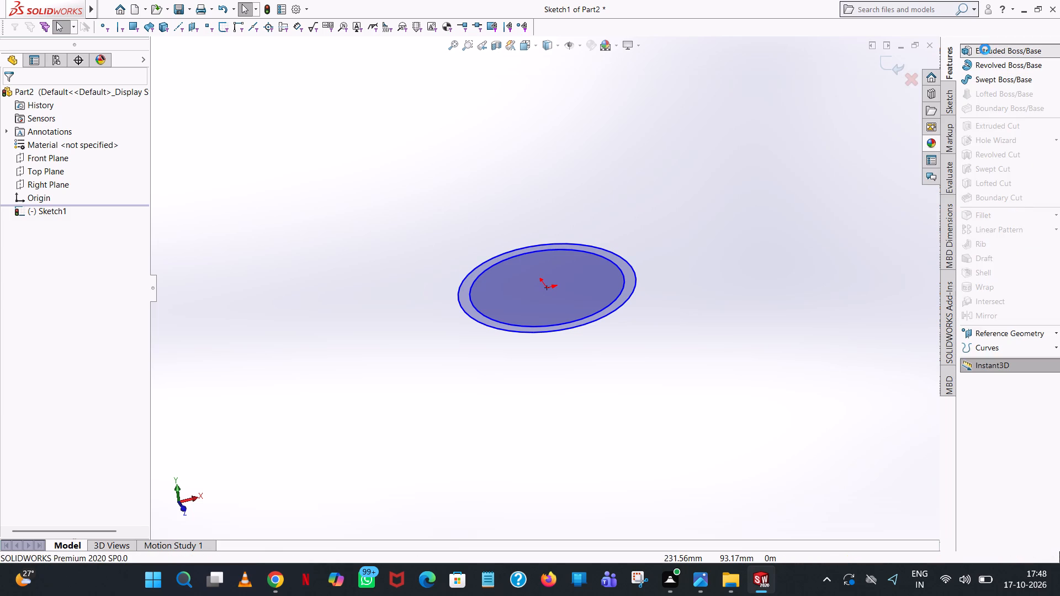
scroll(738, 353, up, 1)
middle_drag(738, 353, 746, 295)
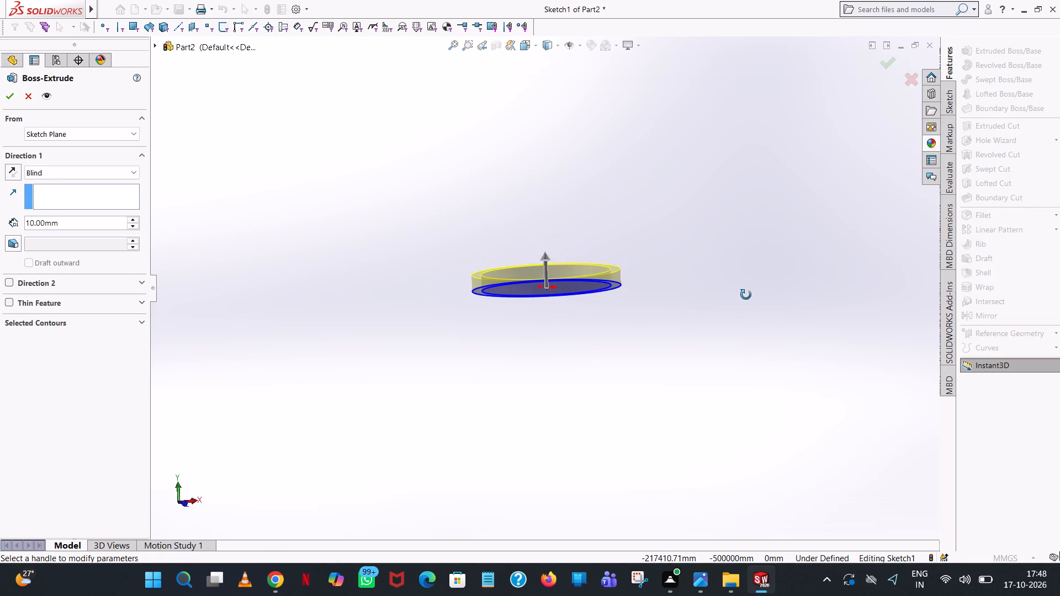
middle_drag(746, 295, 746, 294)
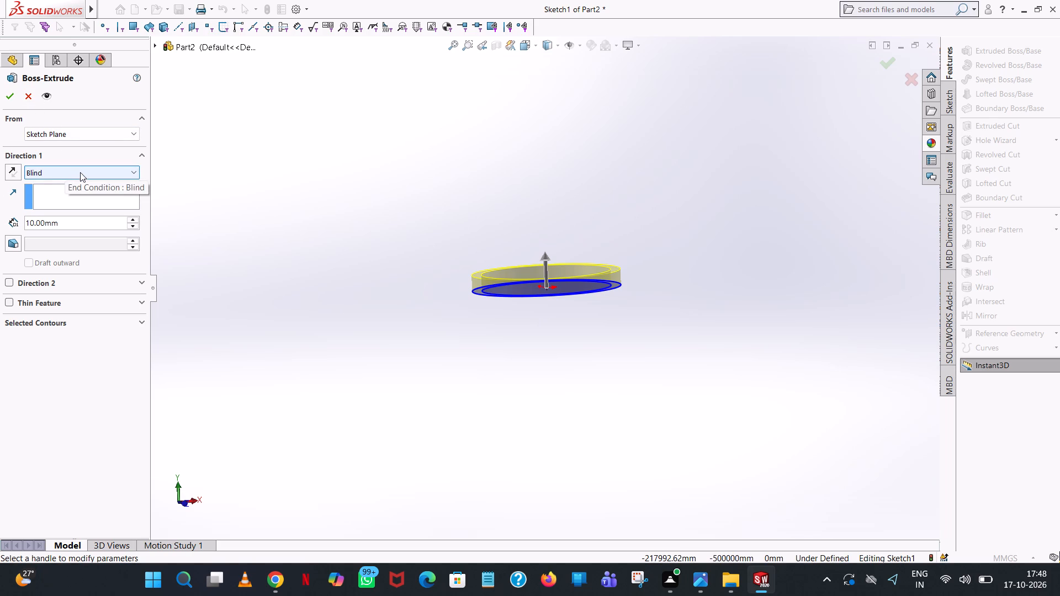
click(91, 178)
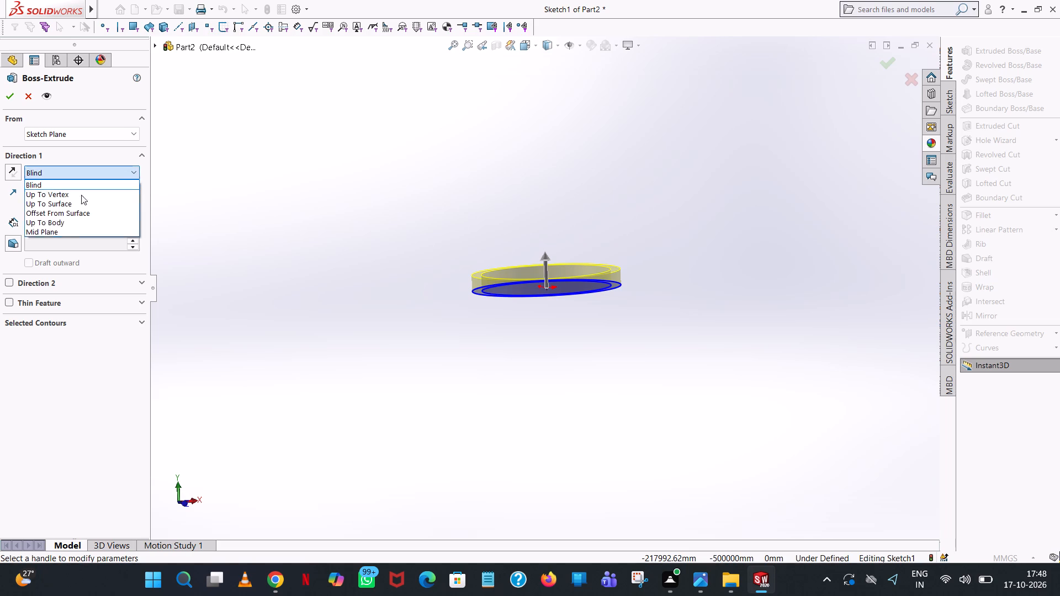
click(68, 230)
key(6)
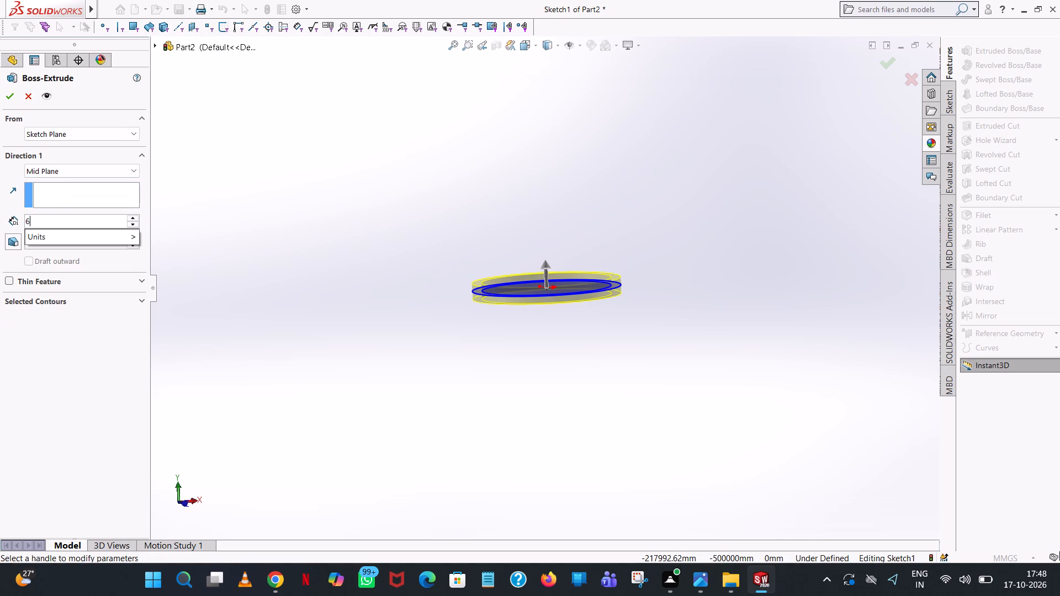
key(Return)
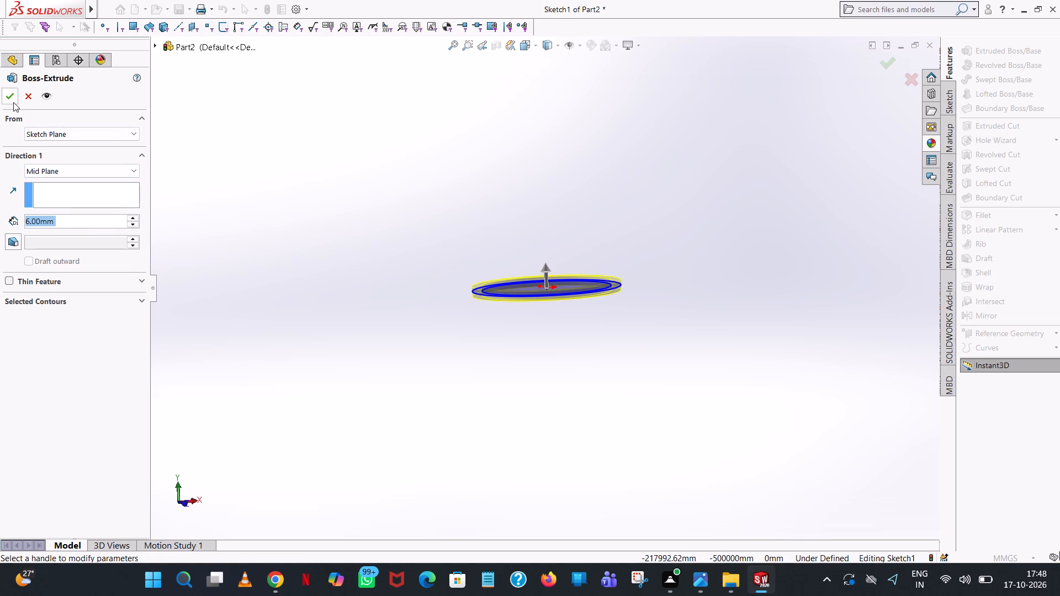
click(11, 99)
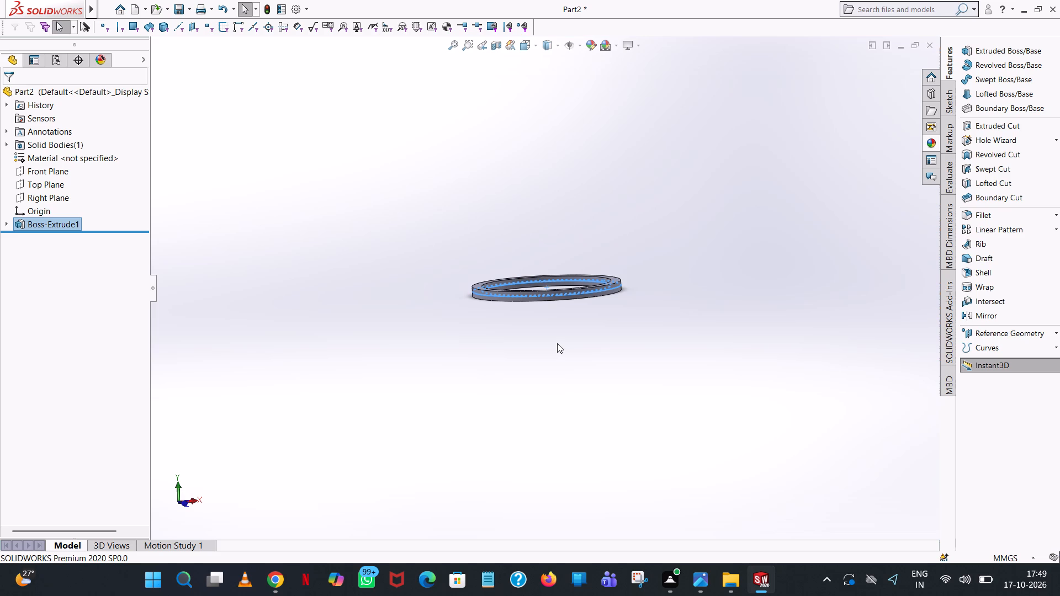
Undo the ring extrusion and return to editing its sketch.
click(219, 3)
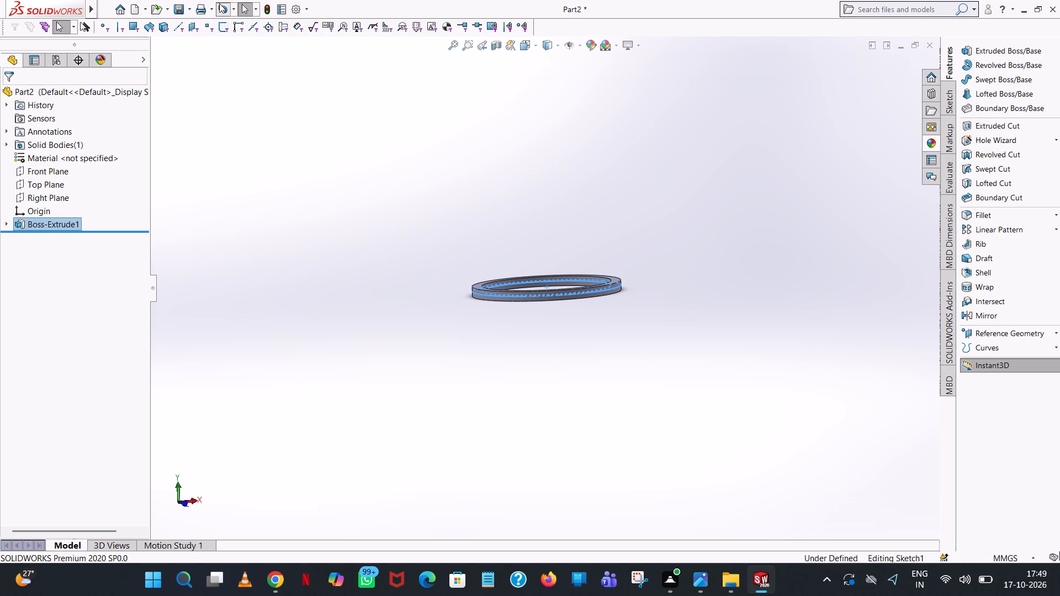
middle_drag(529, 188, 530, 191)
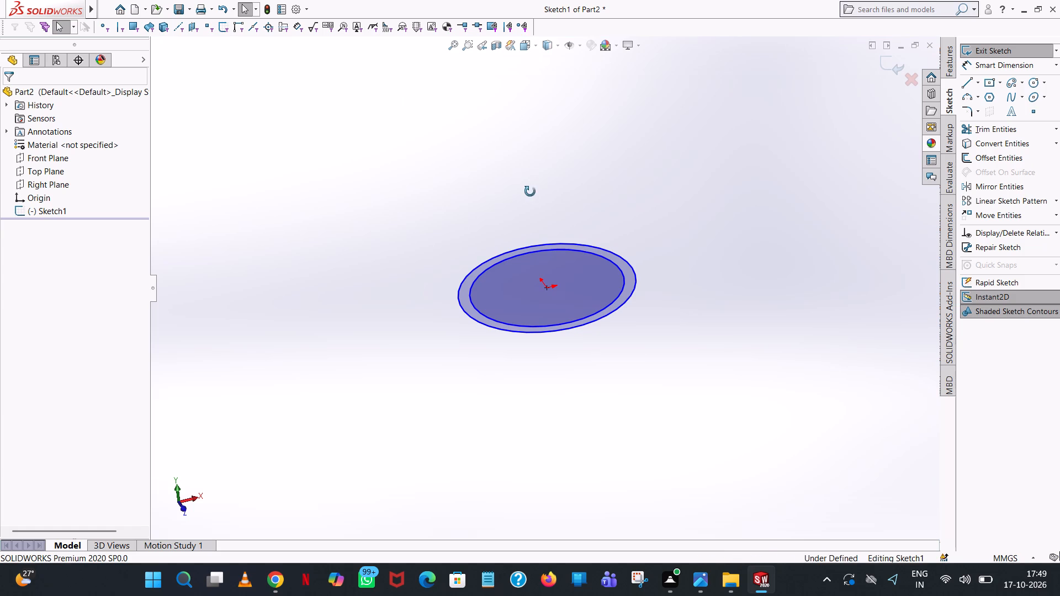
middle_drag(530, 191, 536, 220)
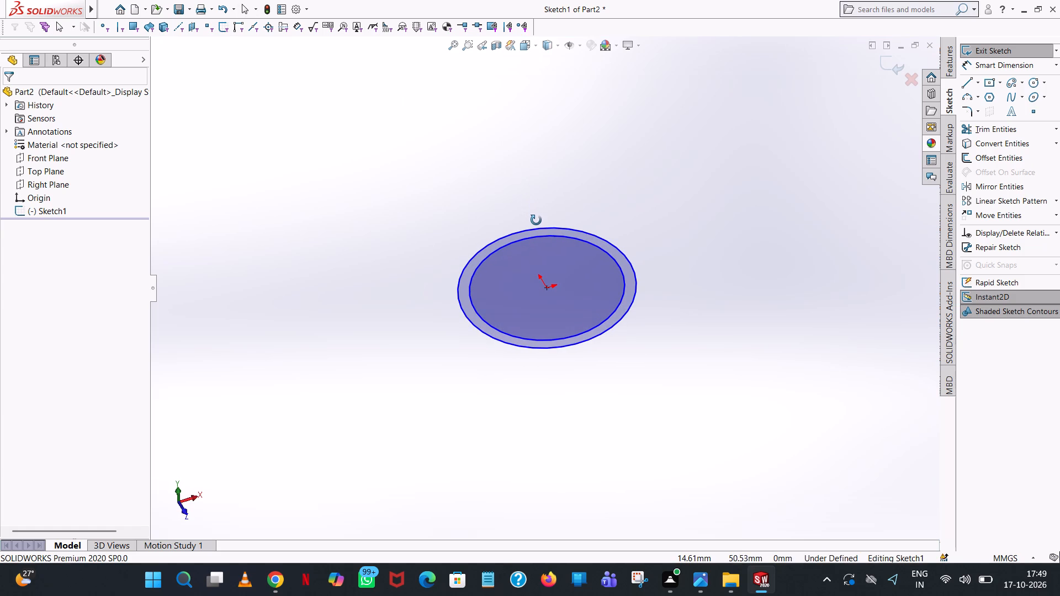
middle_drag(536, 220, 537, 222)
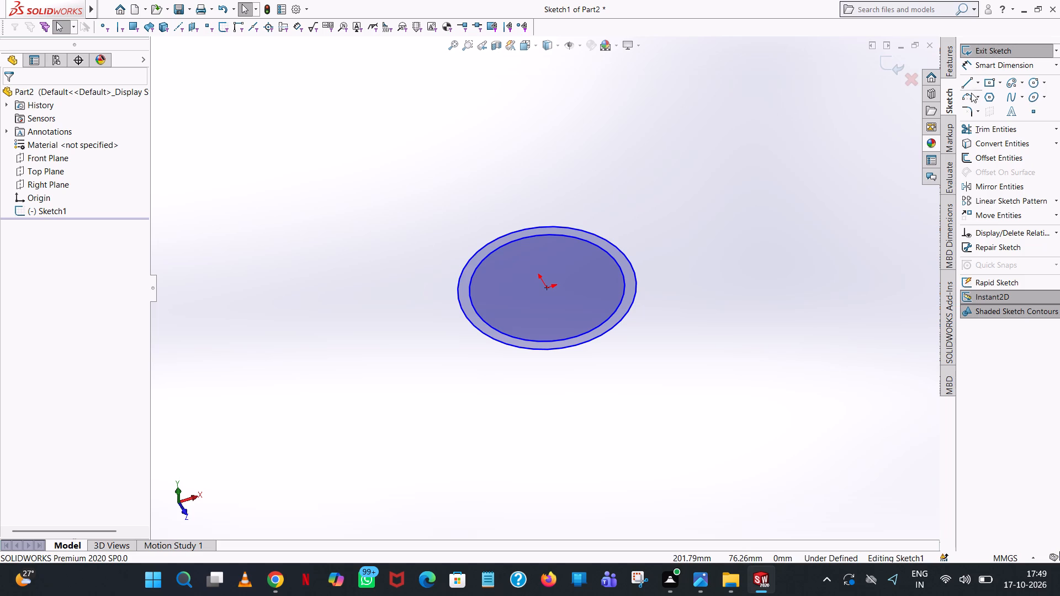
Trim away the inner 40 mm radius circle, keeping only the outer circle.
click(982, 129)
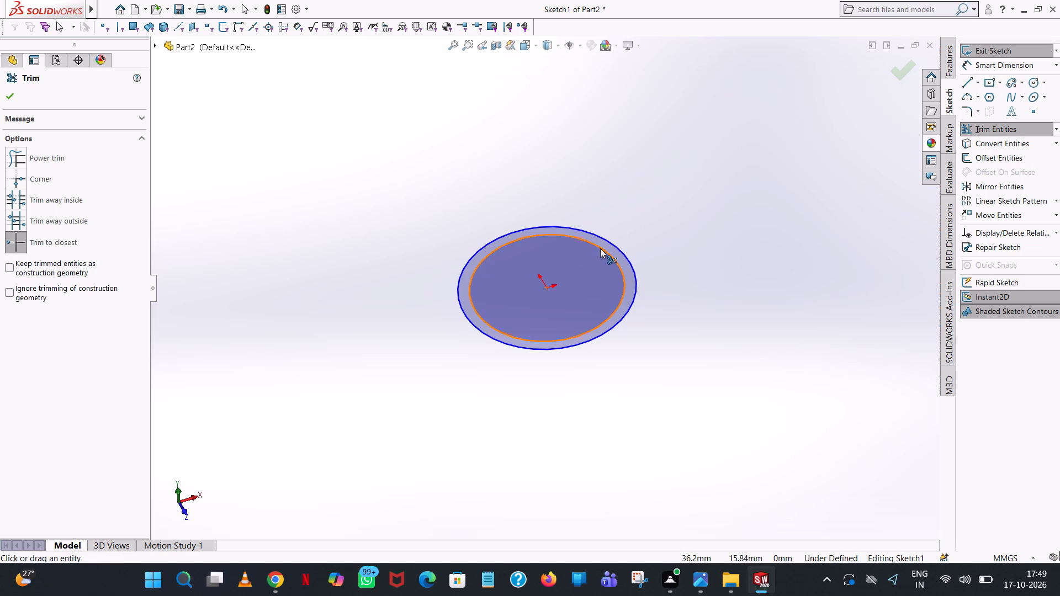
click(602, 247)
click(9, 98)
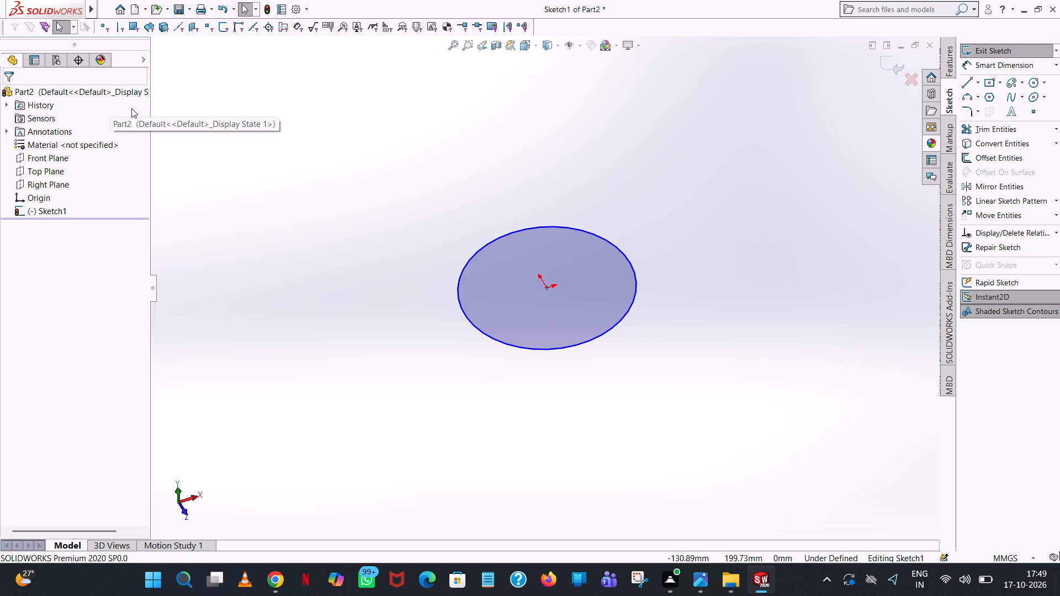
Add a diameter dimension of 92 mm to the remaining circle.
click(506, 237)
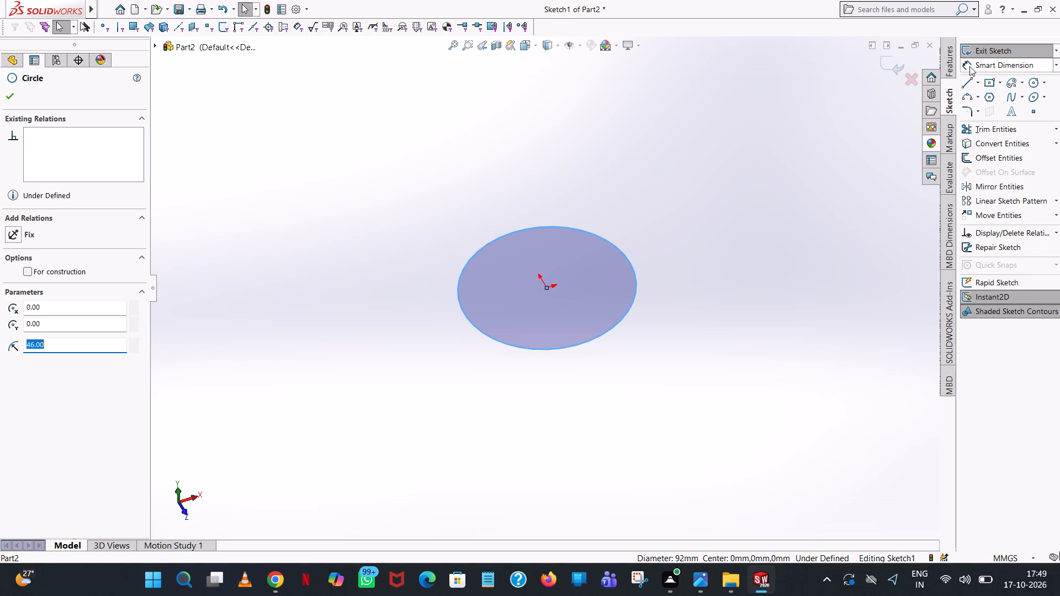
click(950, 72)
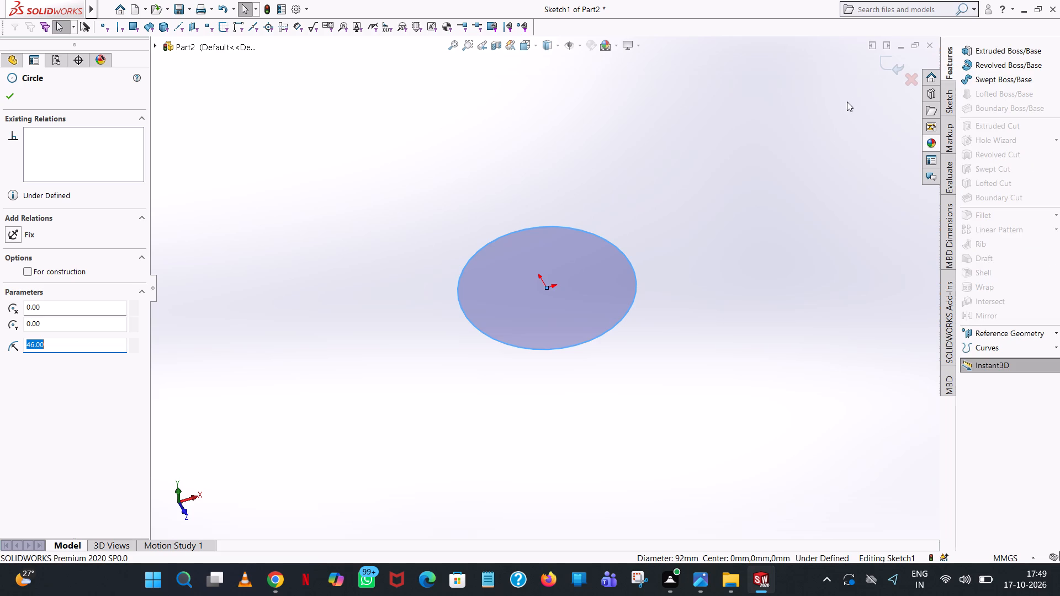
click(947, 99)
click(987, 62)
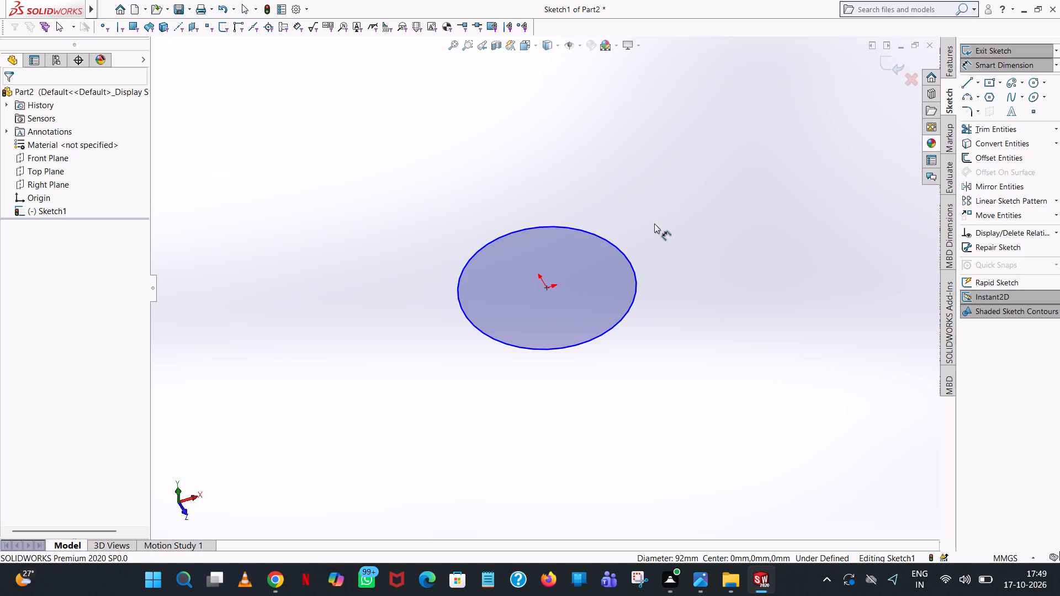
click(624, 254)
click(717, 212)
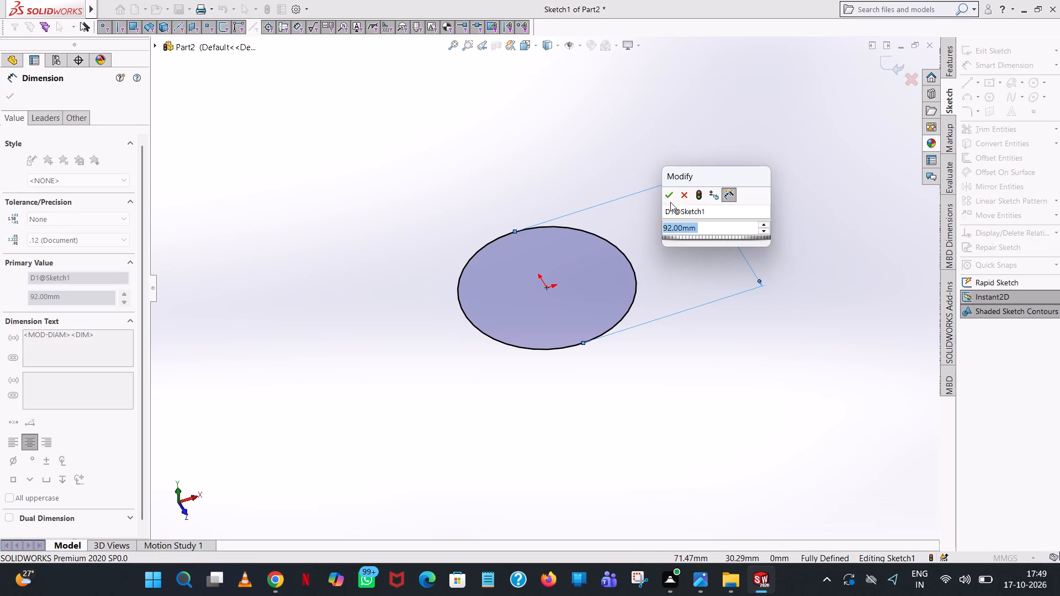
click(670, 200)
click(777, 121)
Extrude the circle into a solid disc, Mid Plane, 6 mm thick.
click(951, 57)
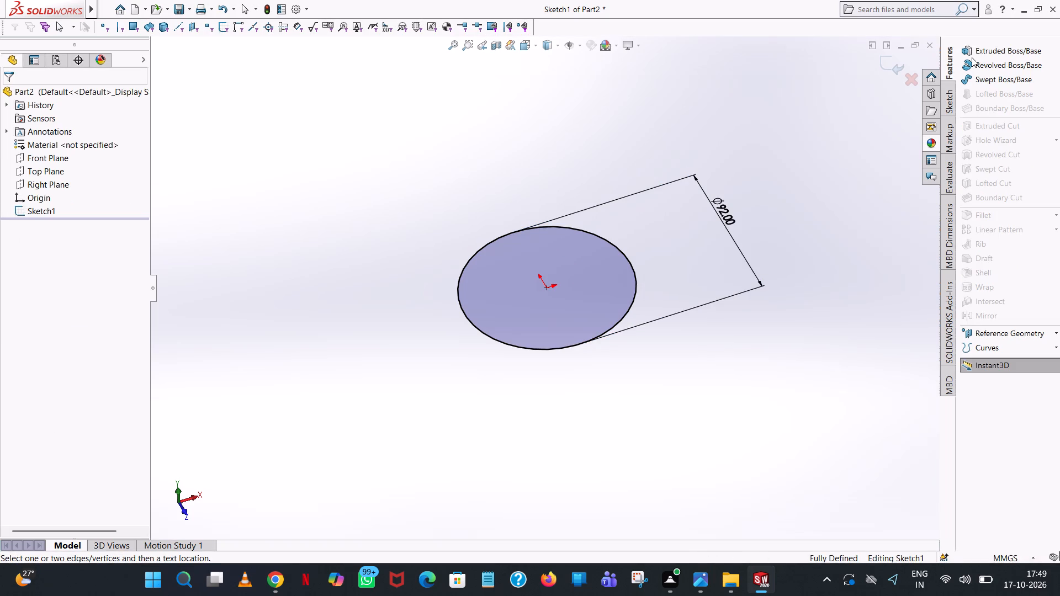
click(981, 52)
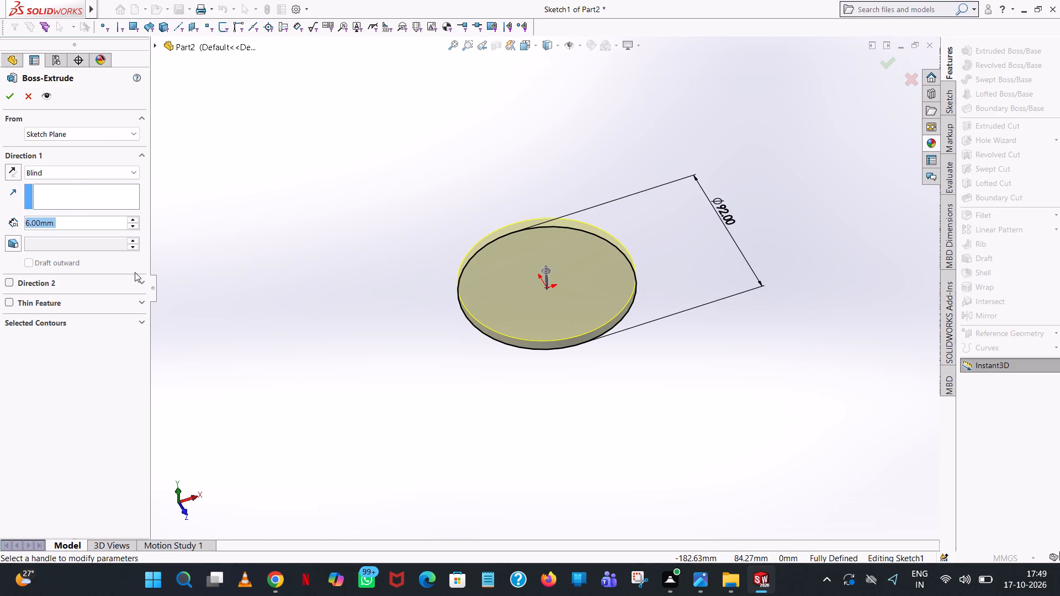
click(75, 172)
click(55, 231)
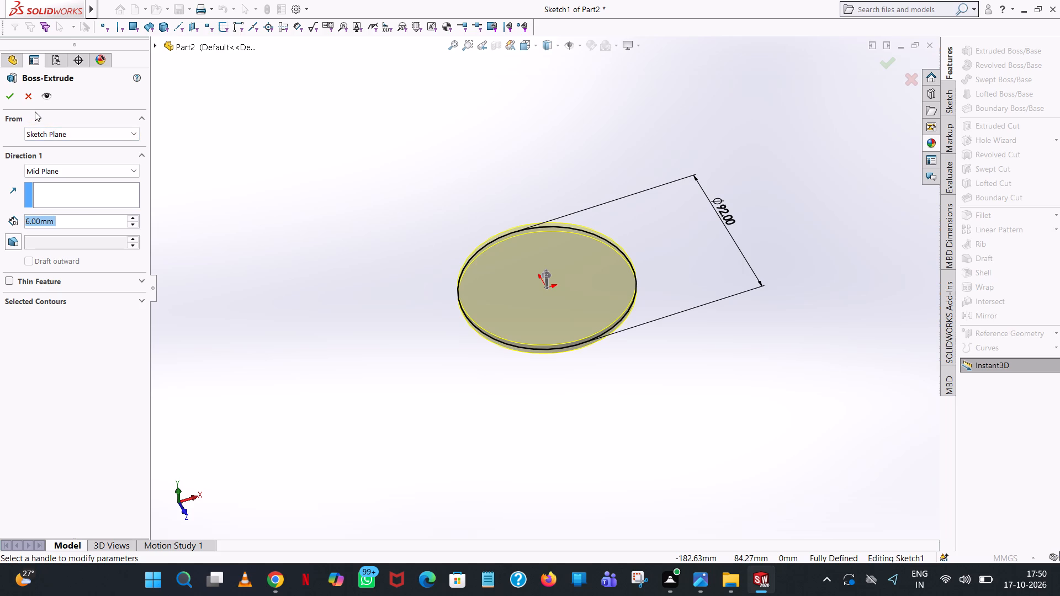
click(10, 95)
click(696, 249)
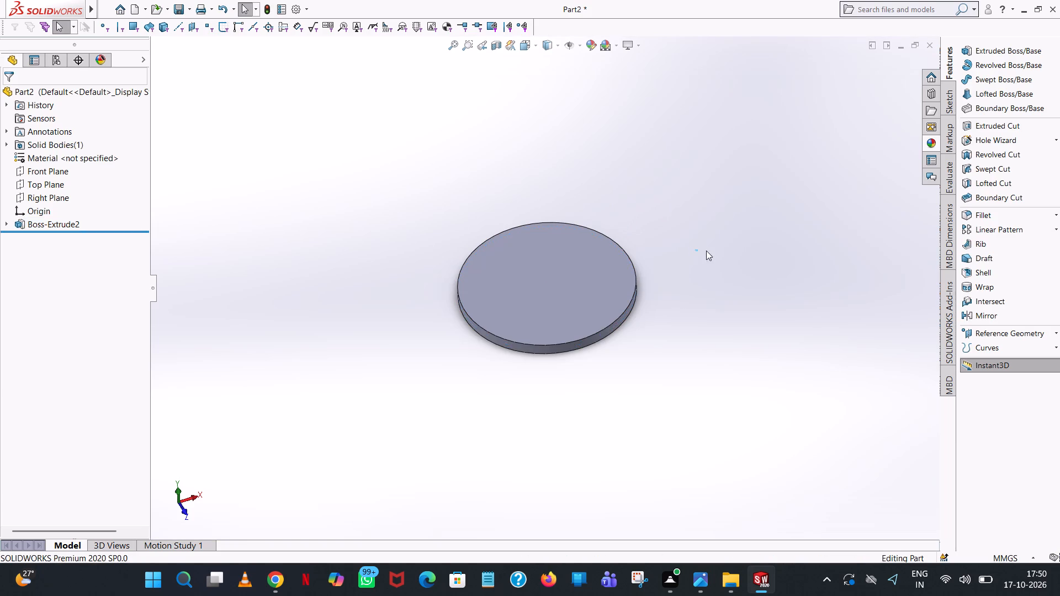
Start a sketch on the disc's top face and draw a circle of radius 40 mm centred on the origin.
middle_drag(709, 249, 703, 235)
scroll(711, 248, up, 1)
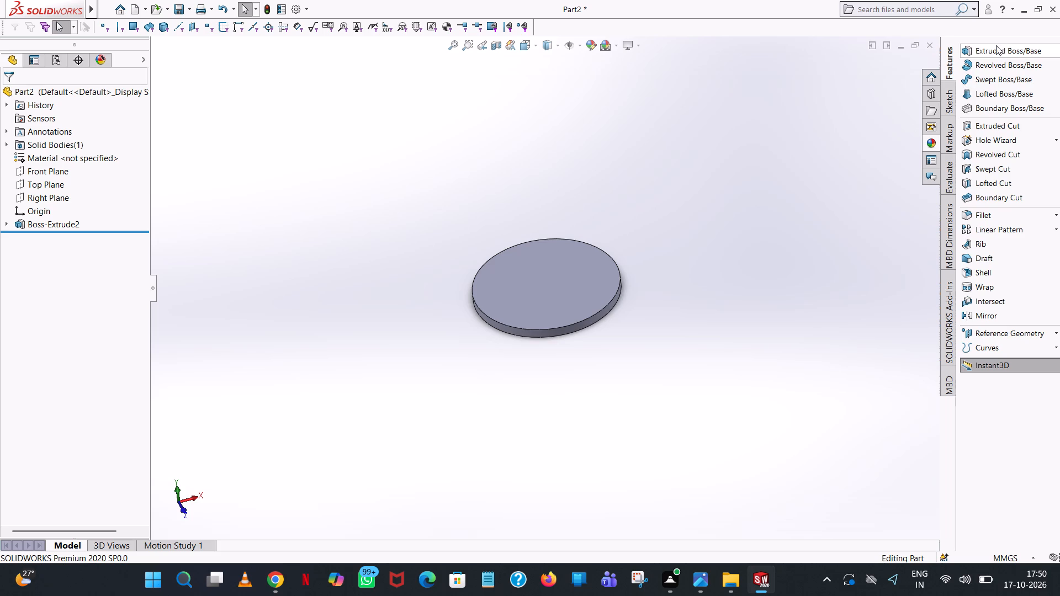
click(996, 121)
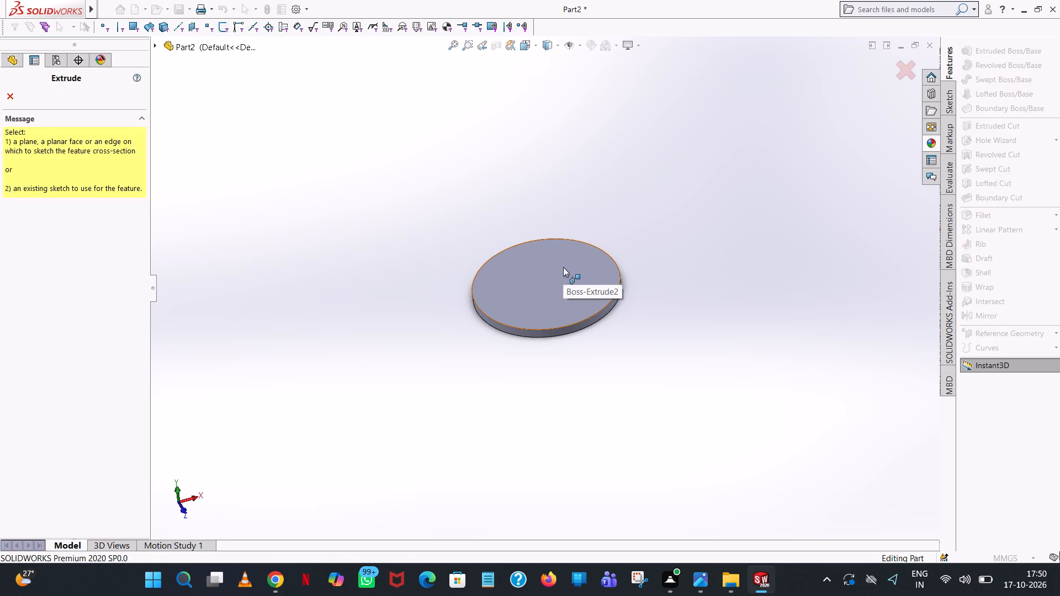
click(563, 268)
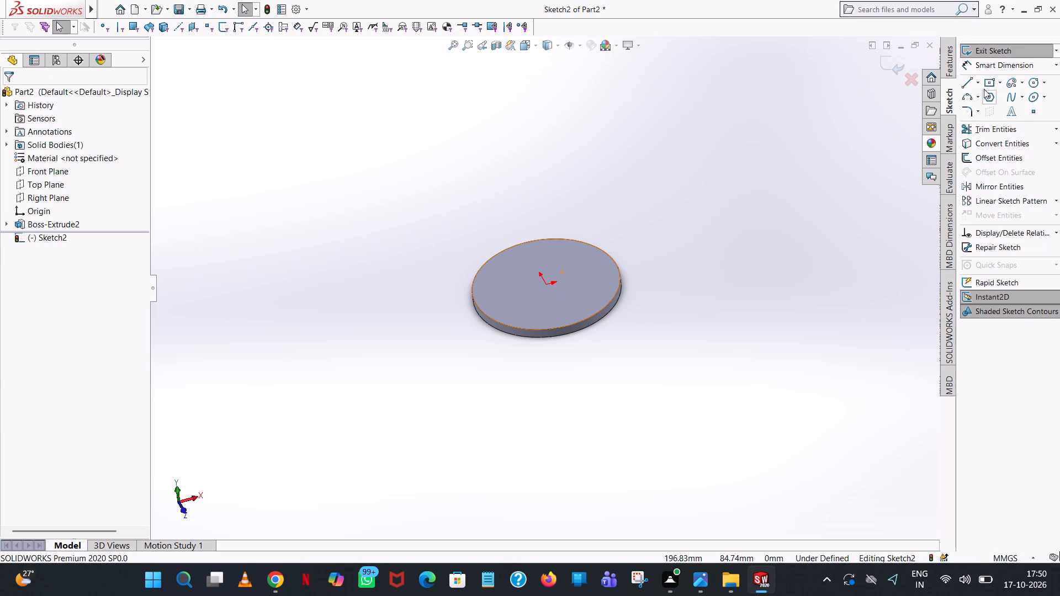
click(1037, 79)
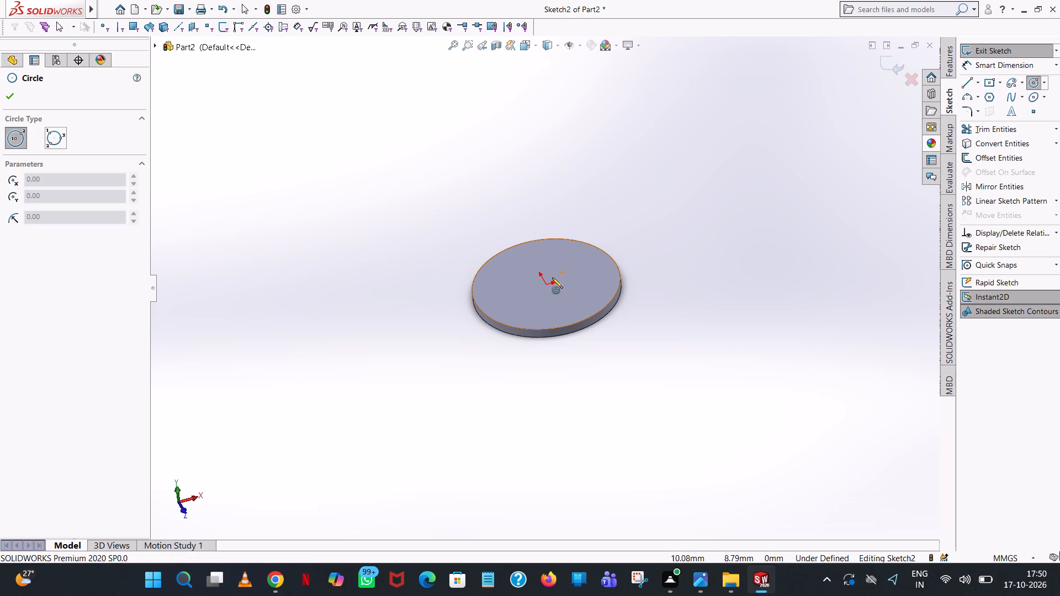
click(548, 284)
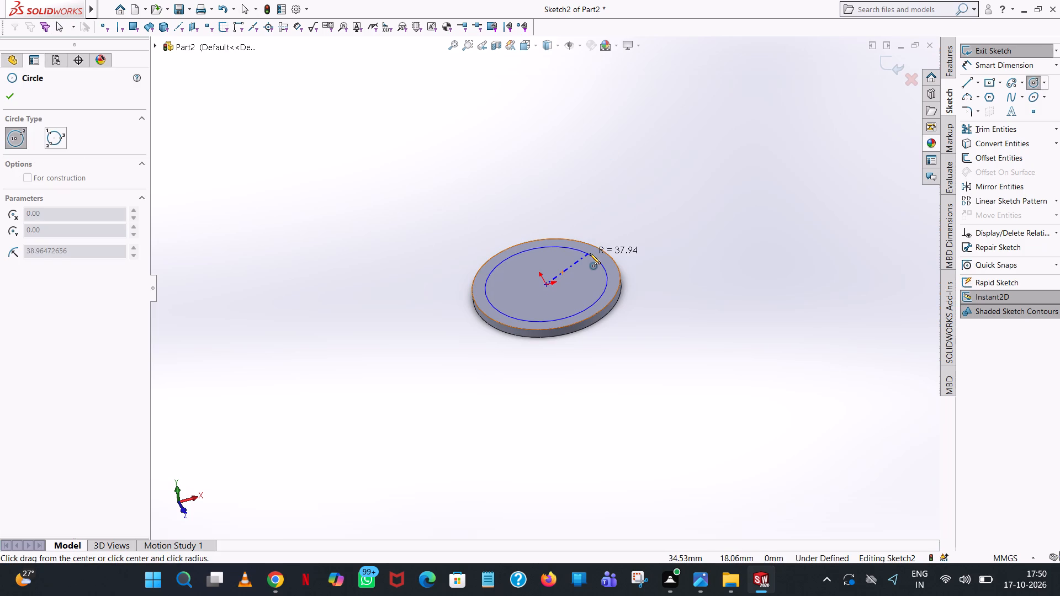
click(590, 253)
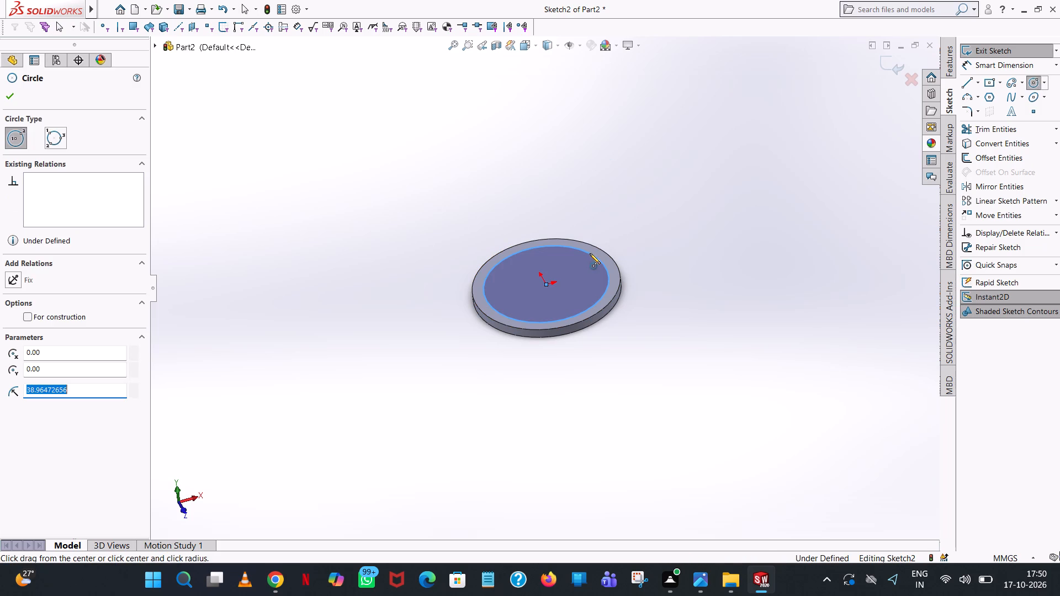
text(40)
key(Return)
right_click(590, 253)
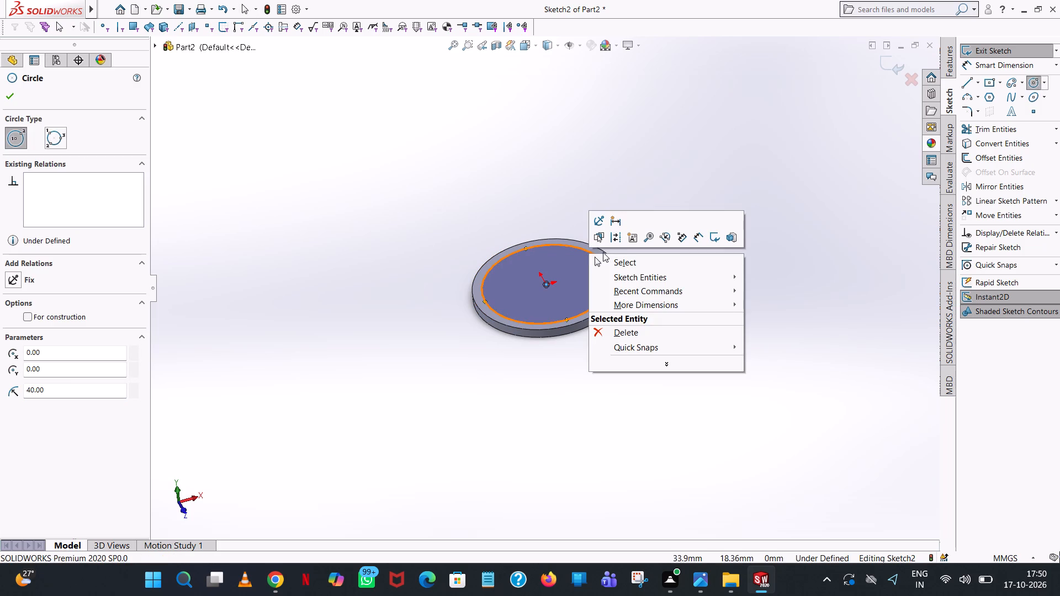
click(625, 261)
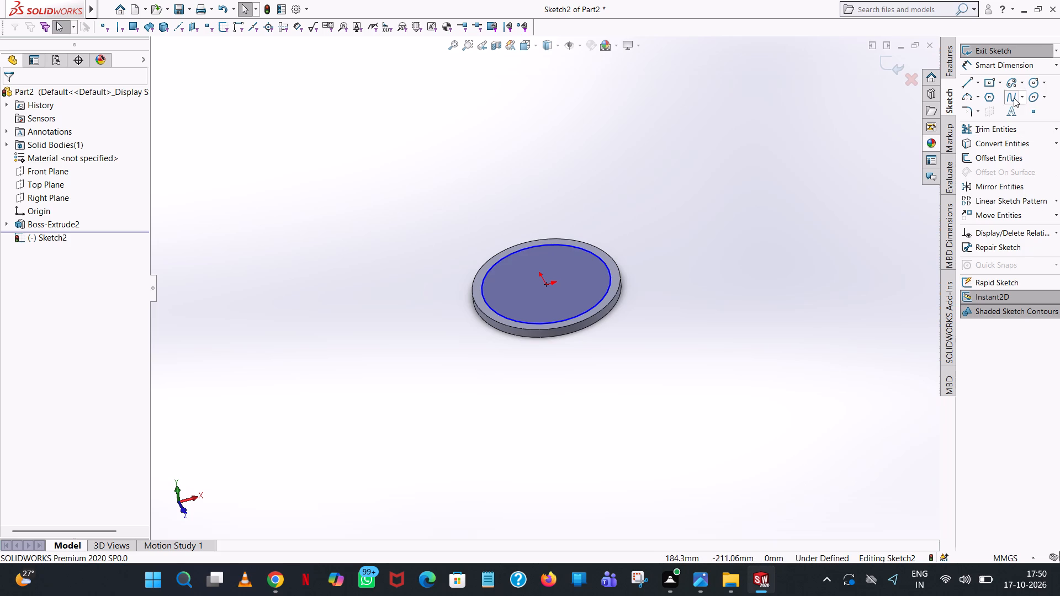
Draw a second origin-centred circle of radius 46 mm, matching the disc's outer edge.
click(1033, 81)
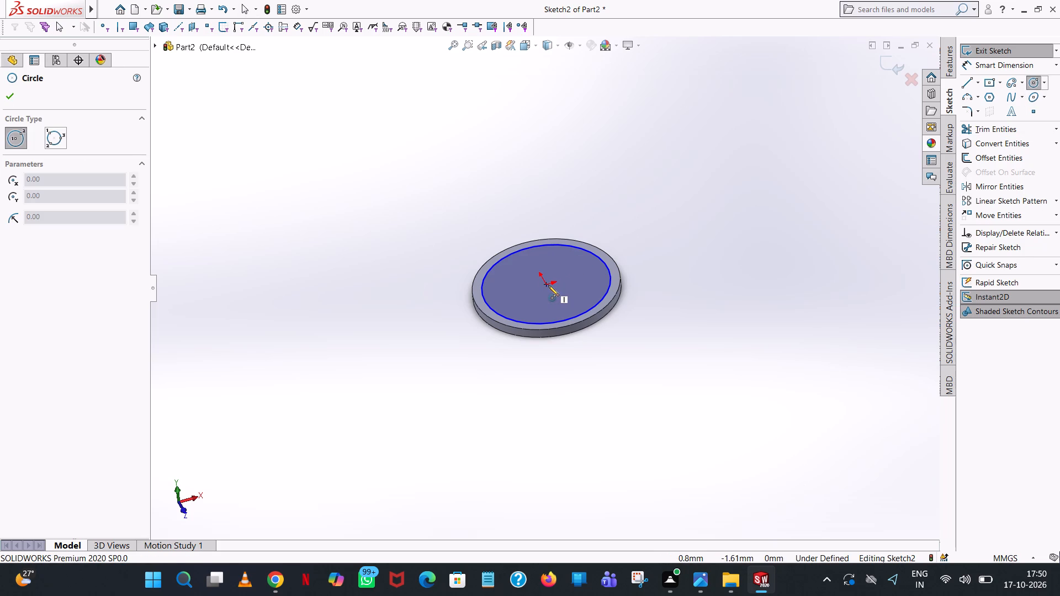
click(548, 285)
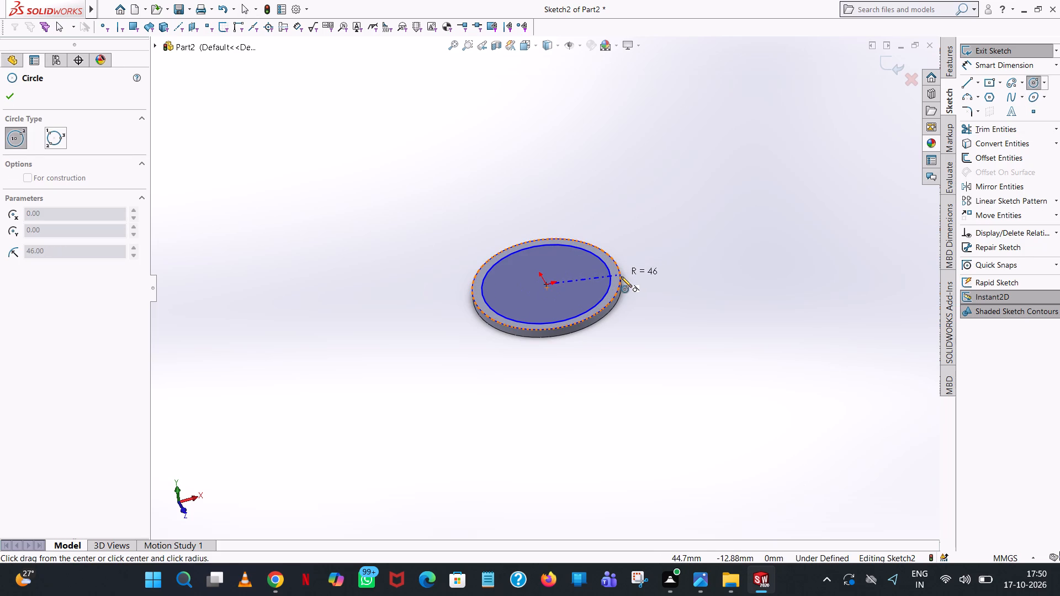
click(621, 276)
right_click(621, 276)
click(646, 287)
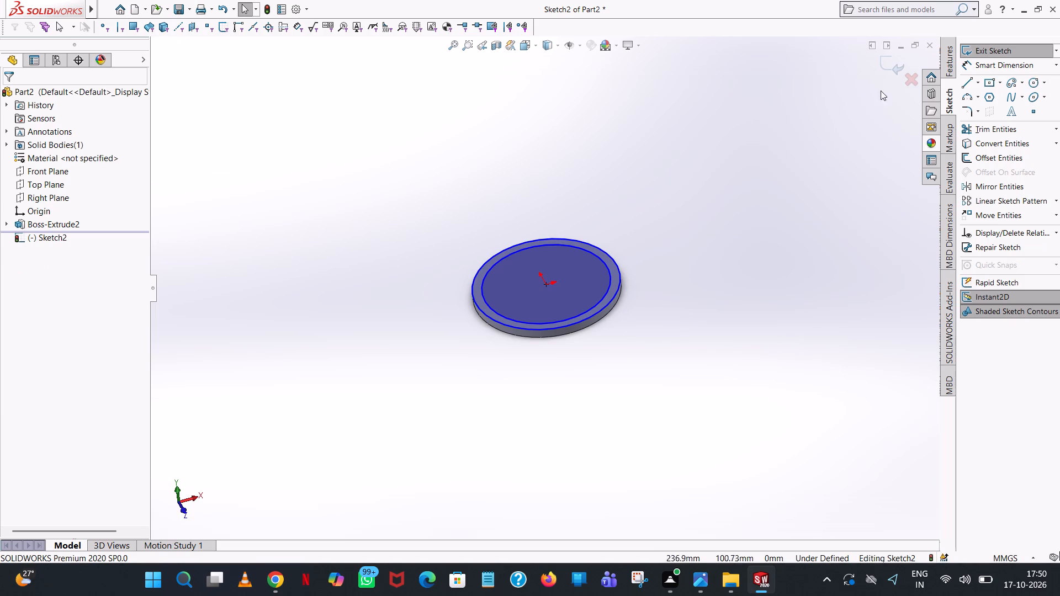
Add diameter dimensions of 92 mm to the outer circle and 80 mm to the inner circle.
click(1001, 68)
click(611, 252)
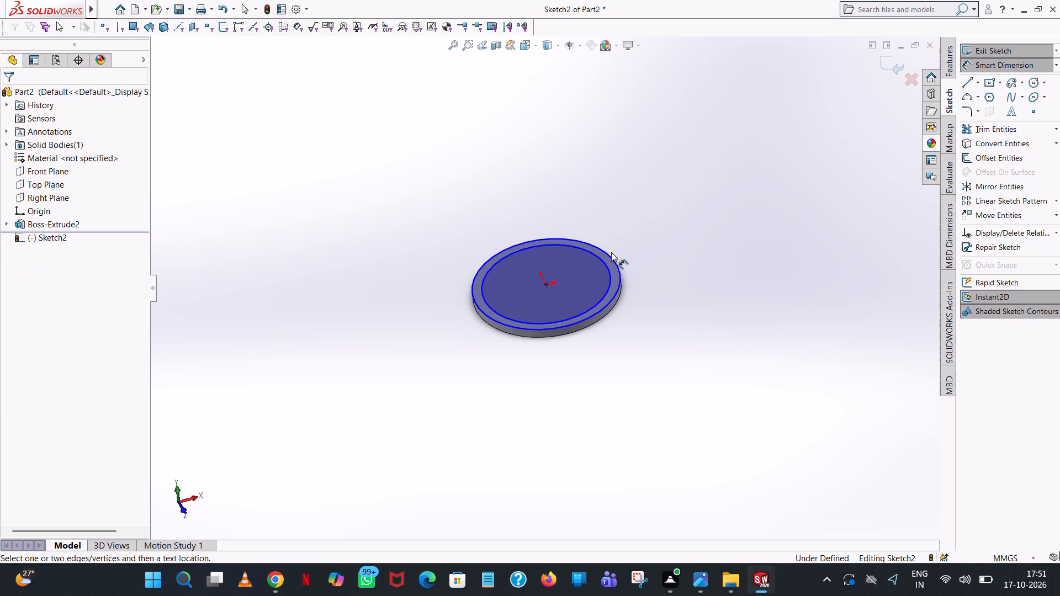
click(611, 254)
click(753, 225)
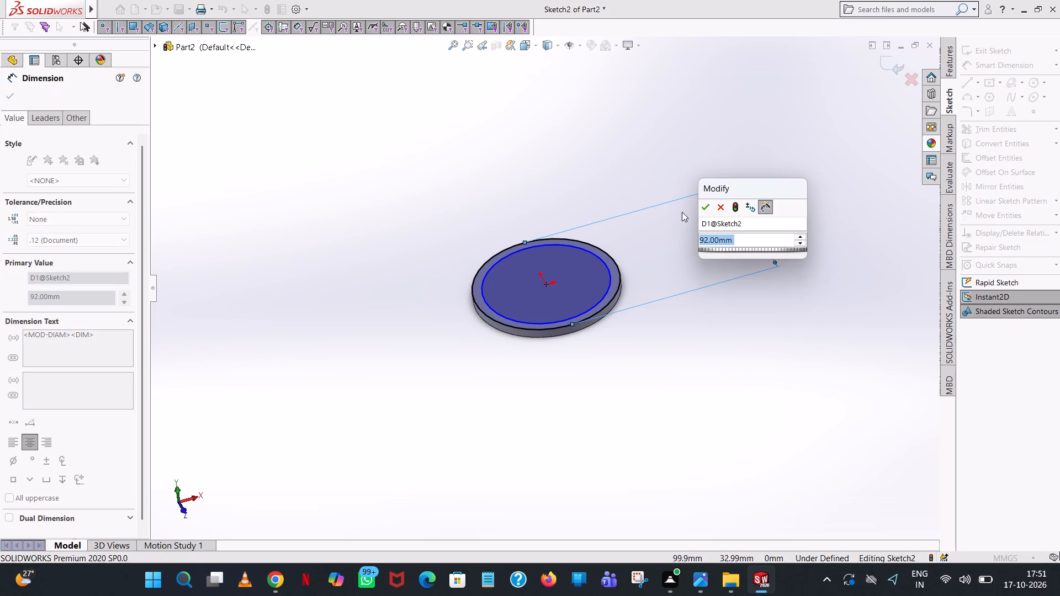
click(707, 205)
click(648, 112)
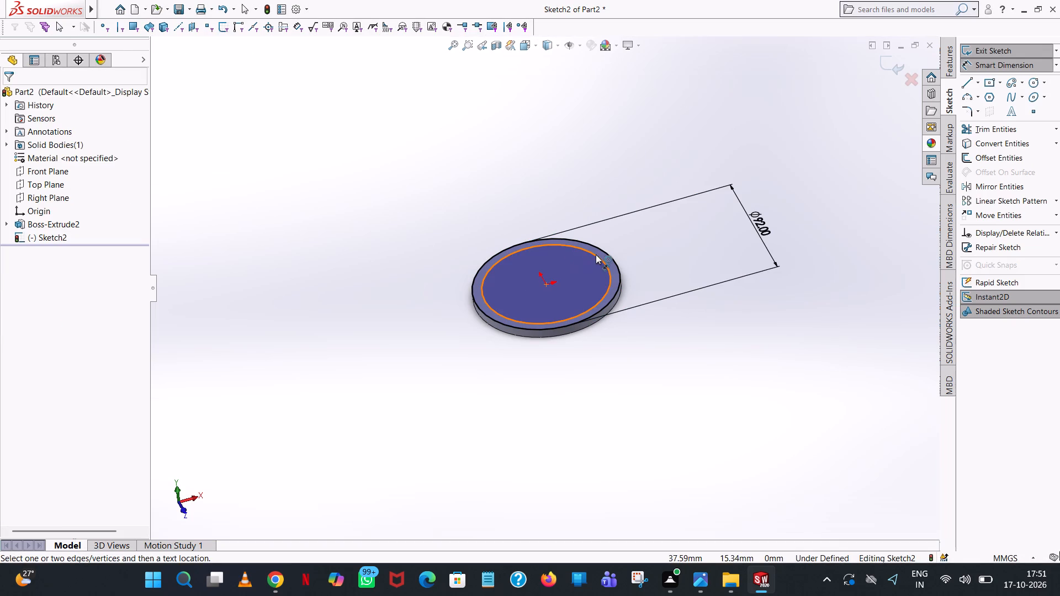
click(596, 254)
click(661, 204)
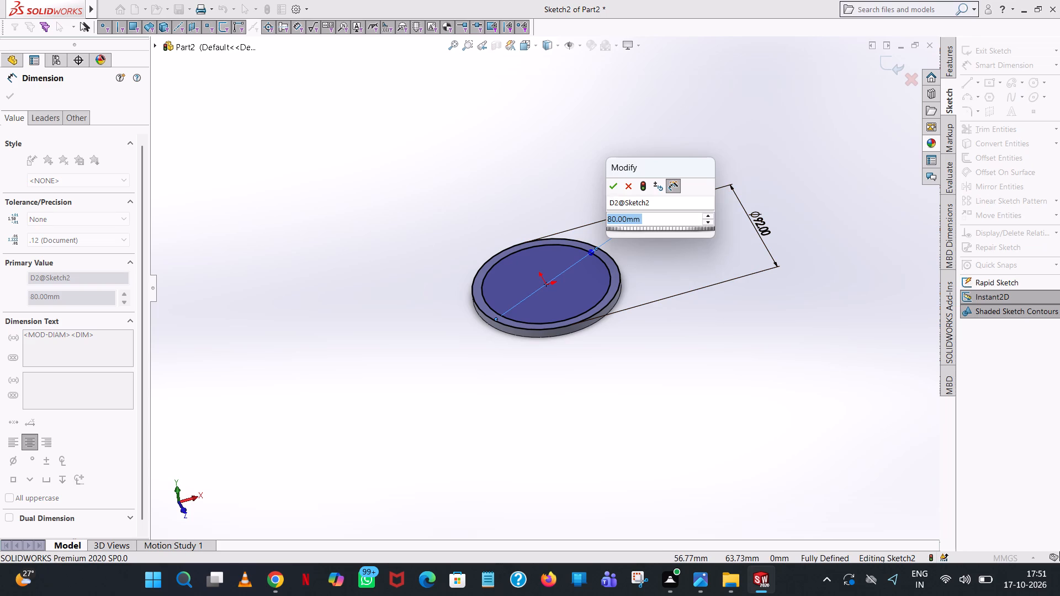
click(617, 188)
Extrude the ring between the two circles as a Blind boss 9.5 mm upward from the disc's face.
click(941, 66)
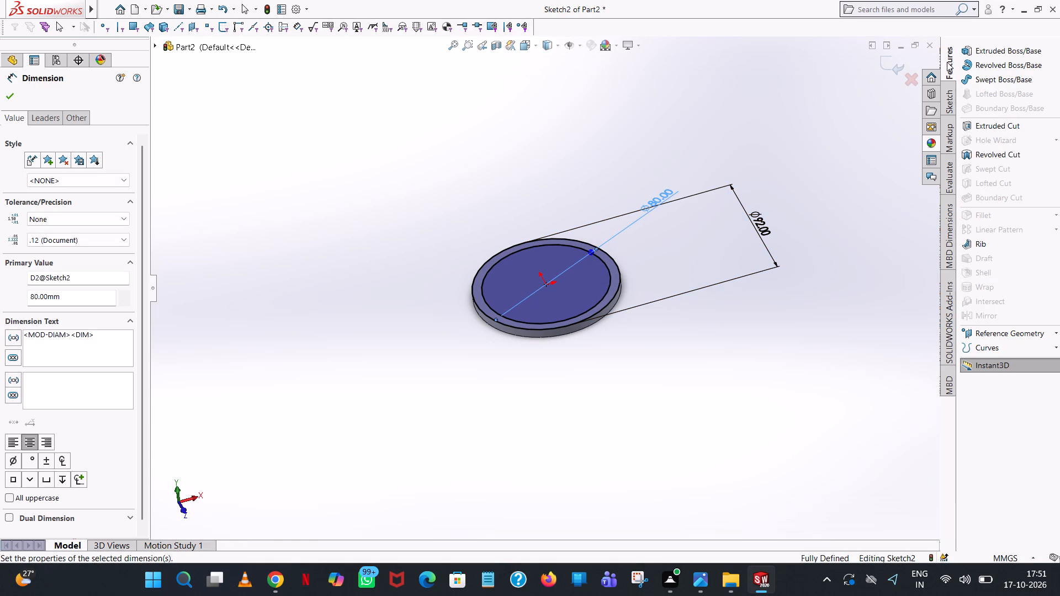
click(1011, 52)
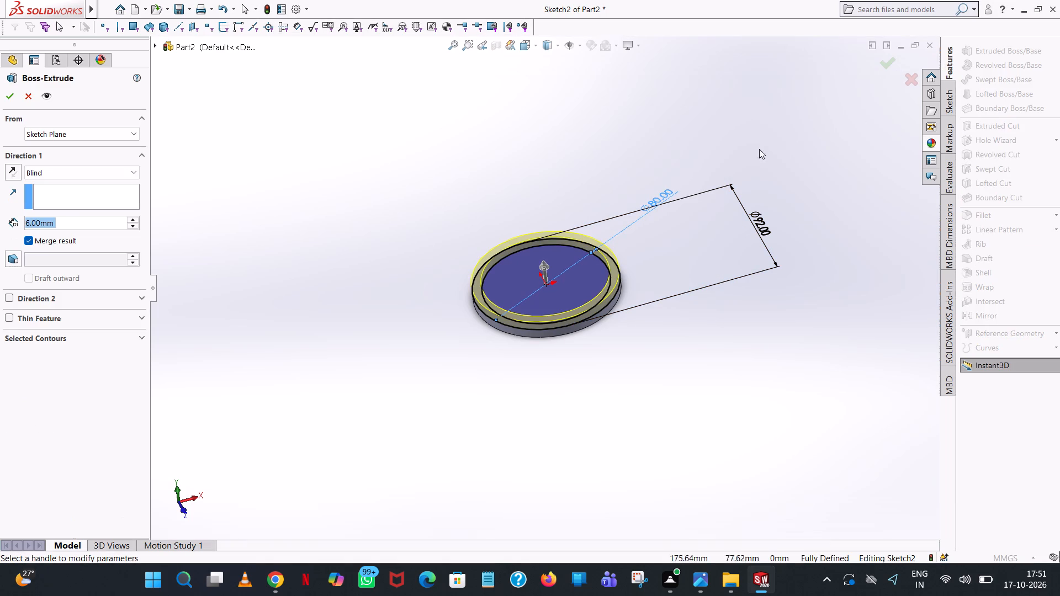
middle_drag(637, 233, 634, 151)
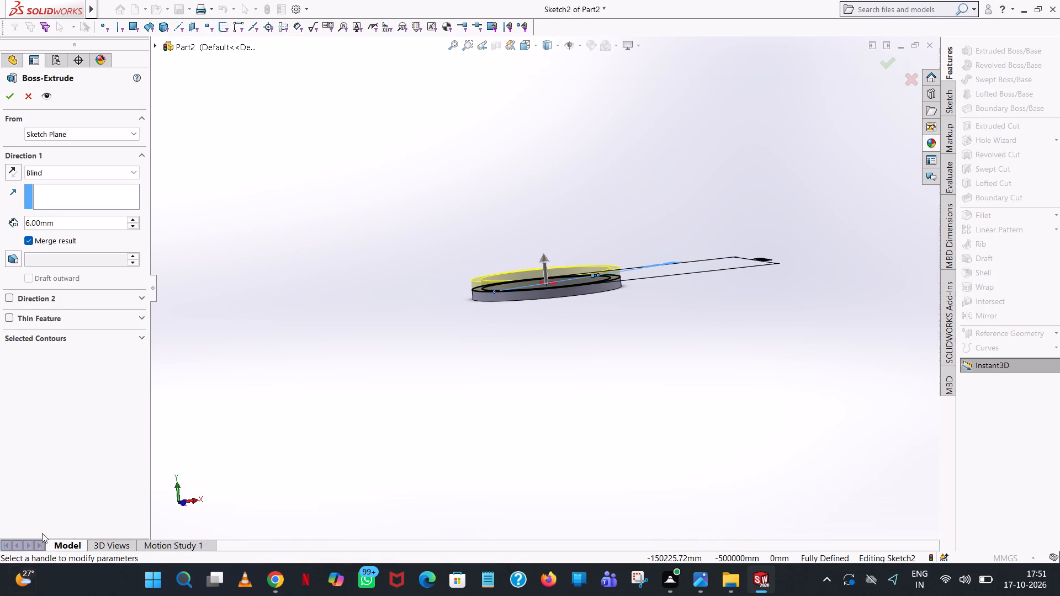
double_click(83, 220)
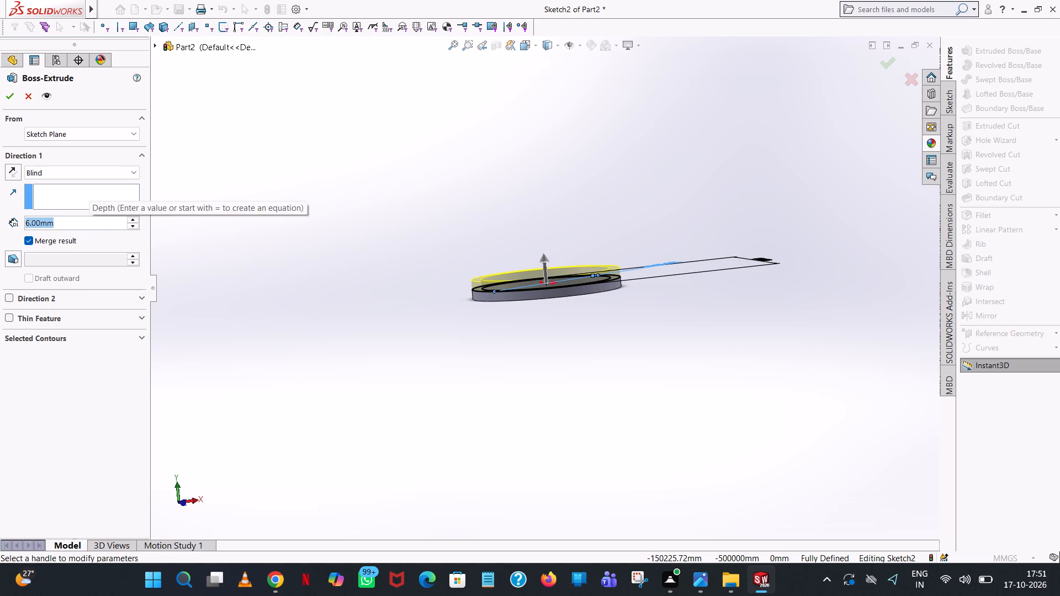
text(25/2)
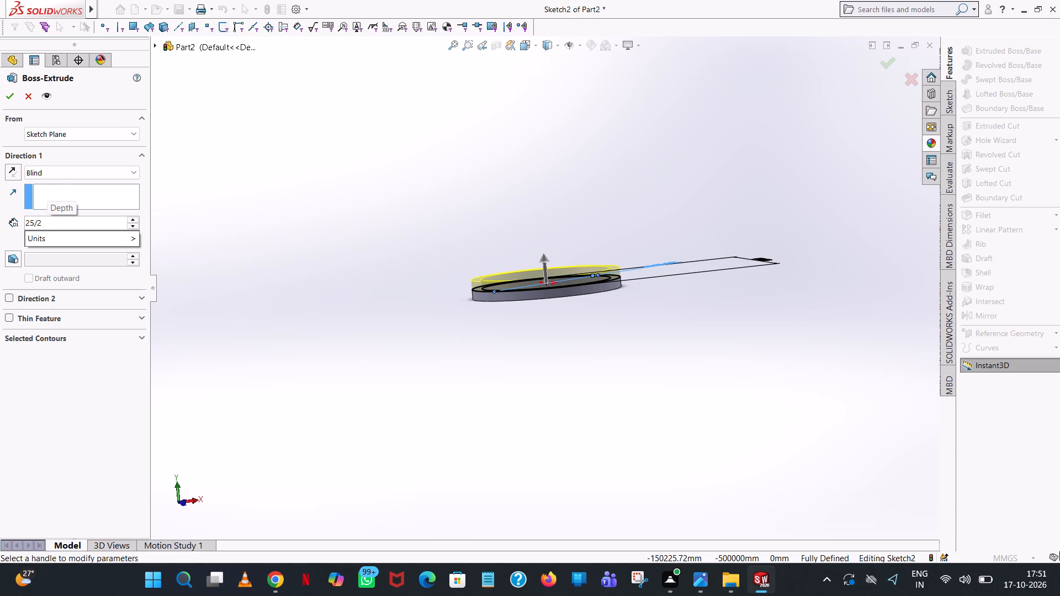
click(96, 436)
click(96, 435)
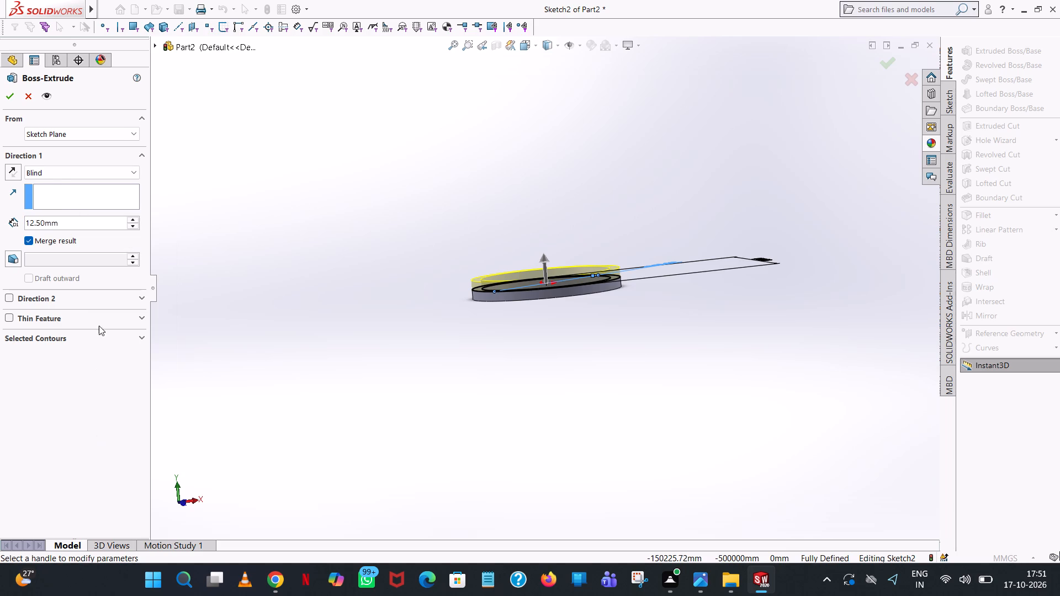
click(93, 224)
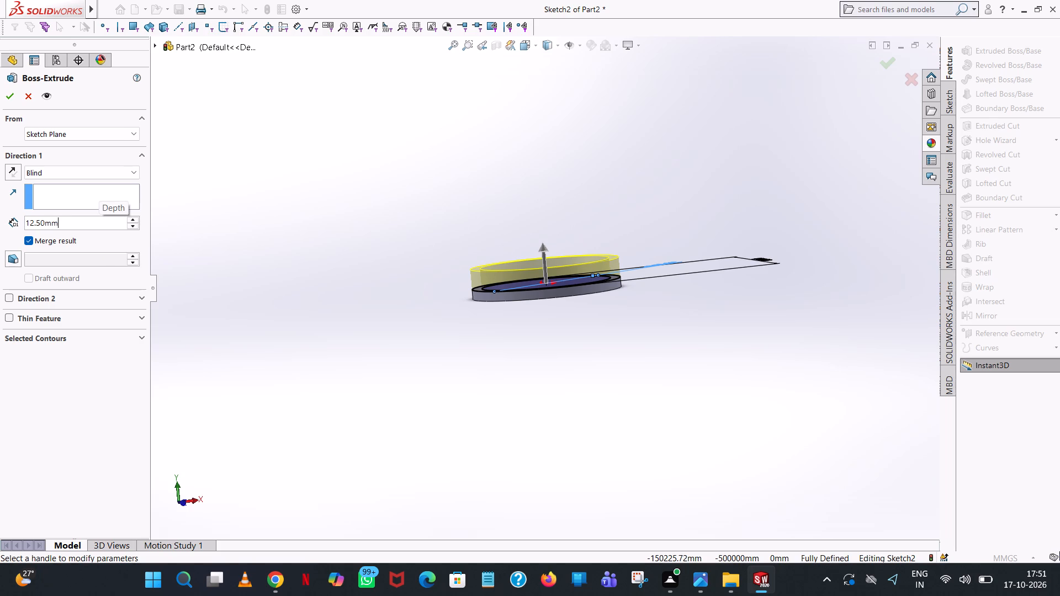
key(BackSpace)
key(BackSpace)
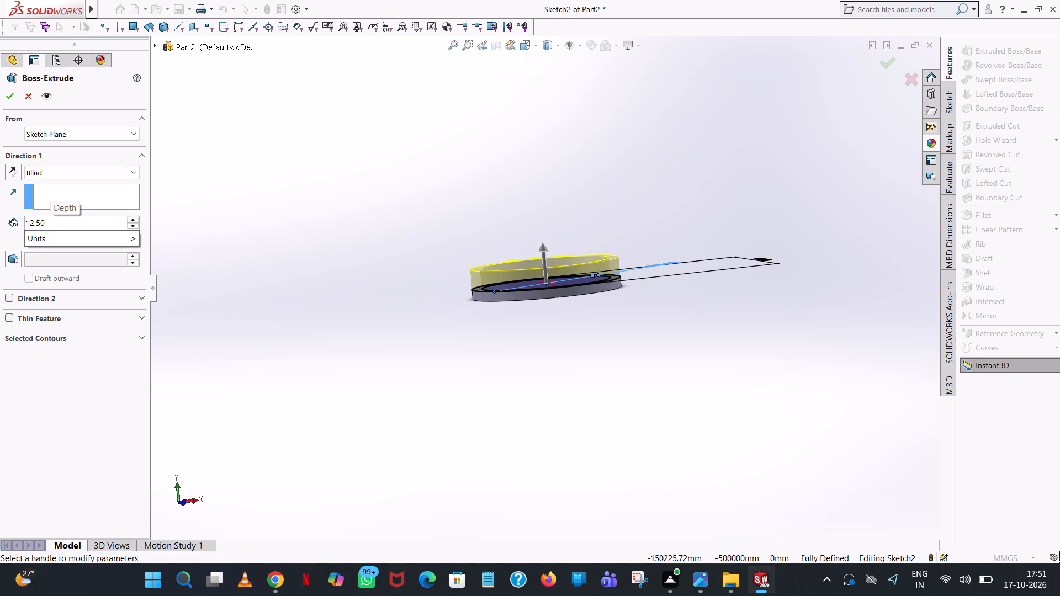
text(-3)
key(Return)
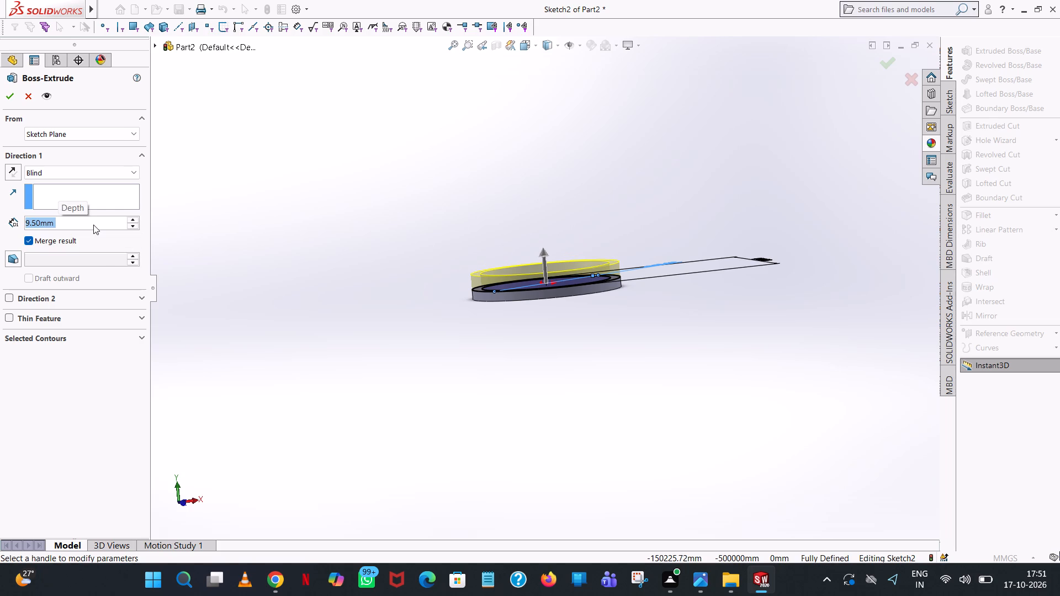
click(12, 93)
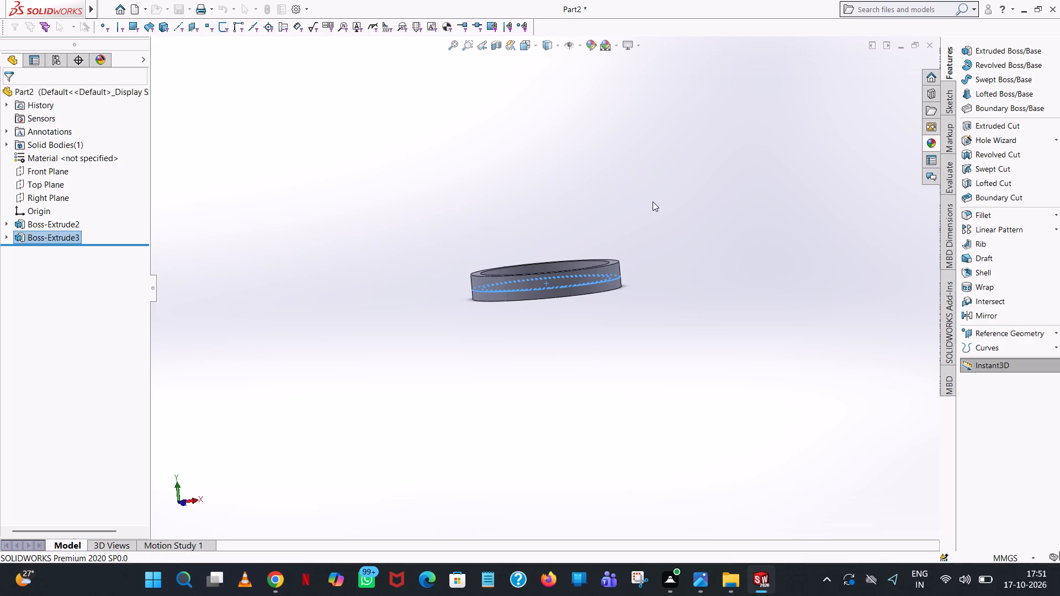
Mirror the ring extrusion about the Top Plane to form a matching rim on the disc's other side.
click(653, 201)
middle_drag(658, 213, 687, 267)
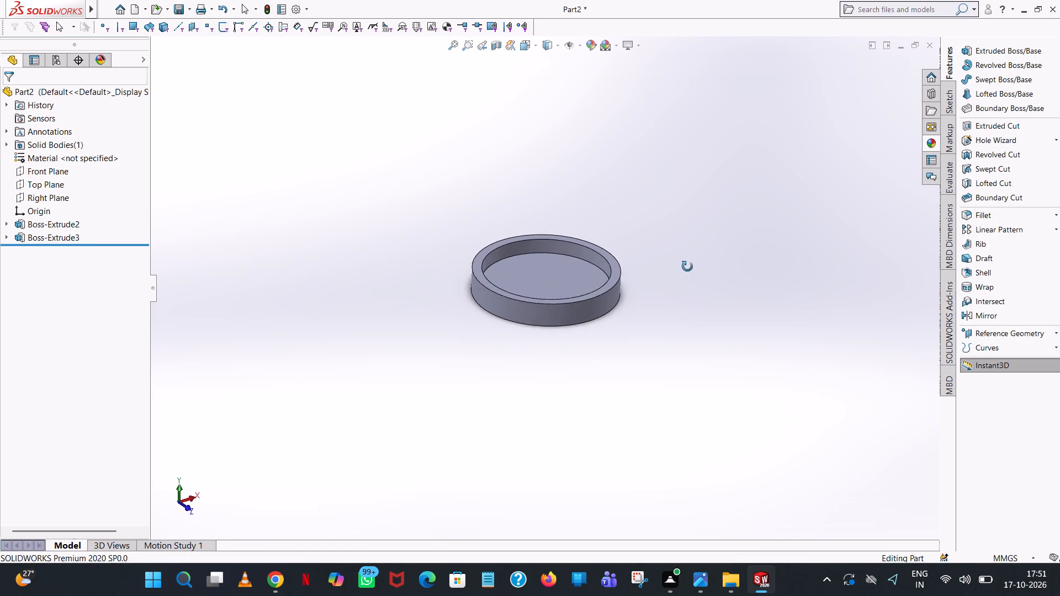
middle_drag(687, 267, 691, 241)
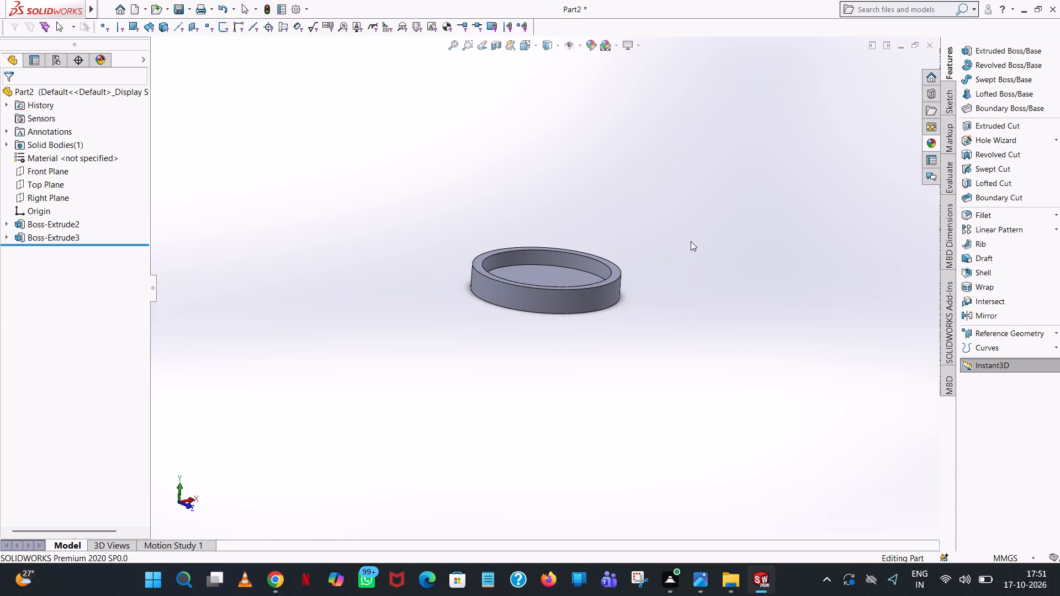
middle_drag(660, 269, 680, 257)
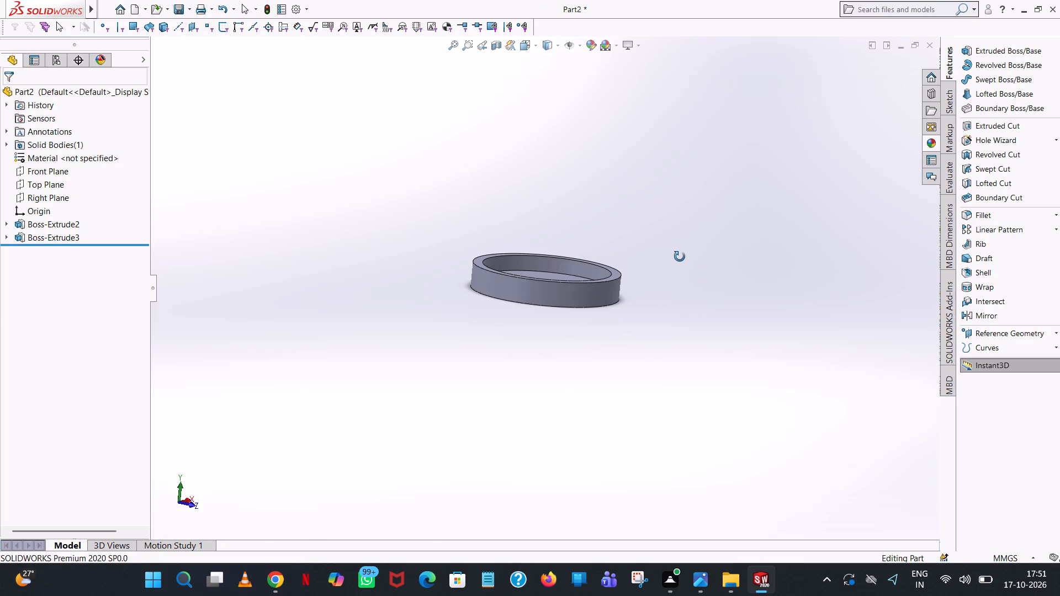
middle_drag(680, 257, 680, 258)
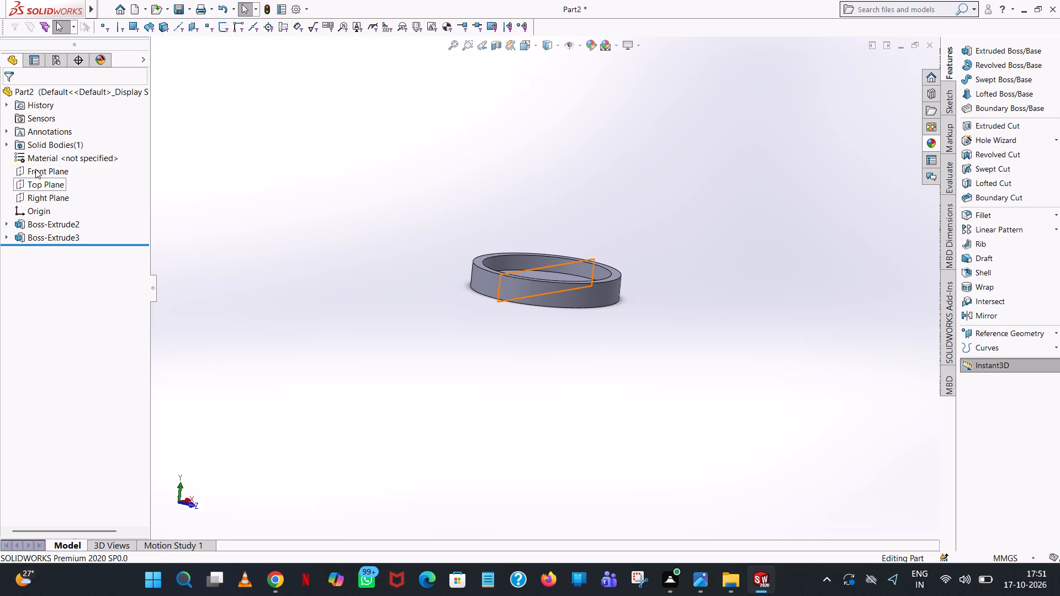
click(20, 178)
middle_drag(379, 342, 411, 297)
scroll(380, 343, up, 1)
scroll(553, 269, down, 5)
middle_drag(554, 299, 549, 349)
scroll(551, 310, up, 1)
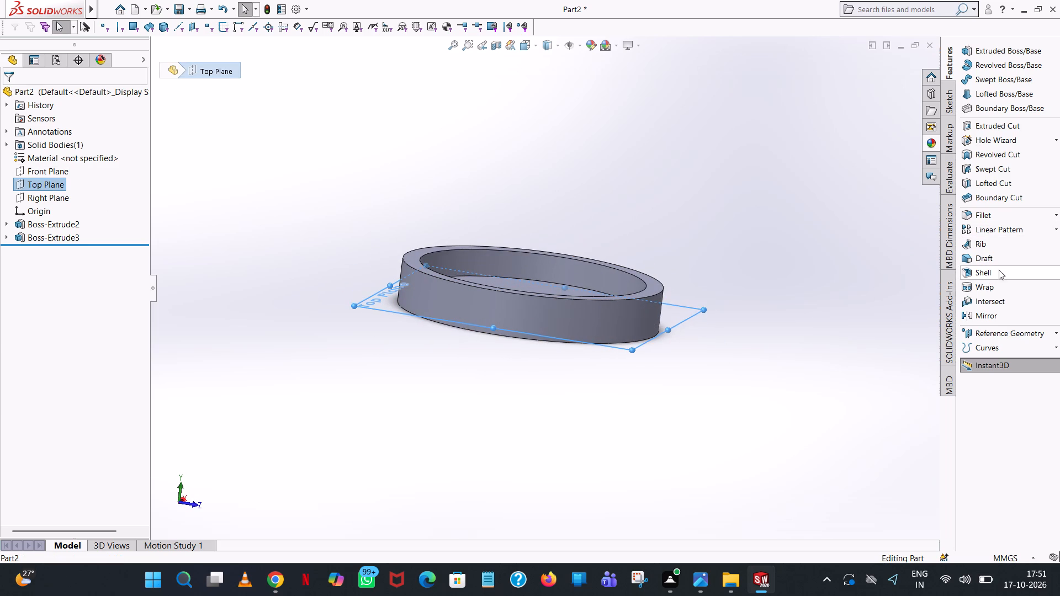
click(1003, 318)
click(624, 278)
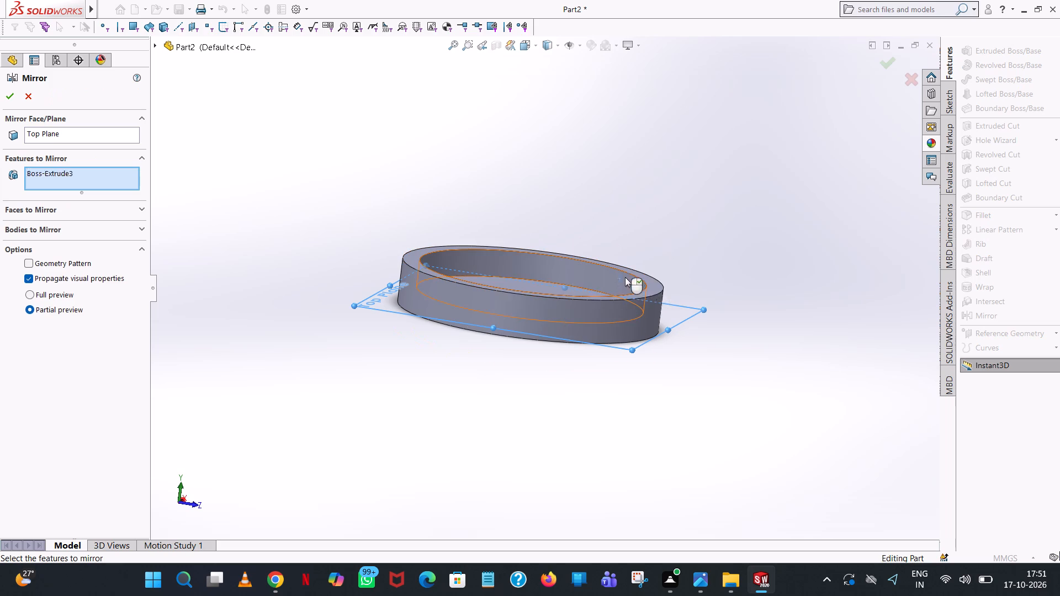
click(647, 292)
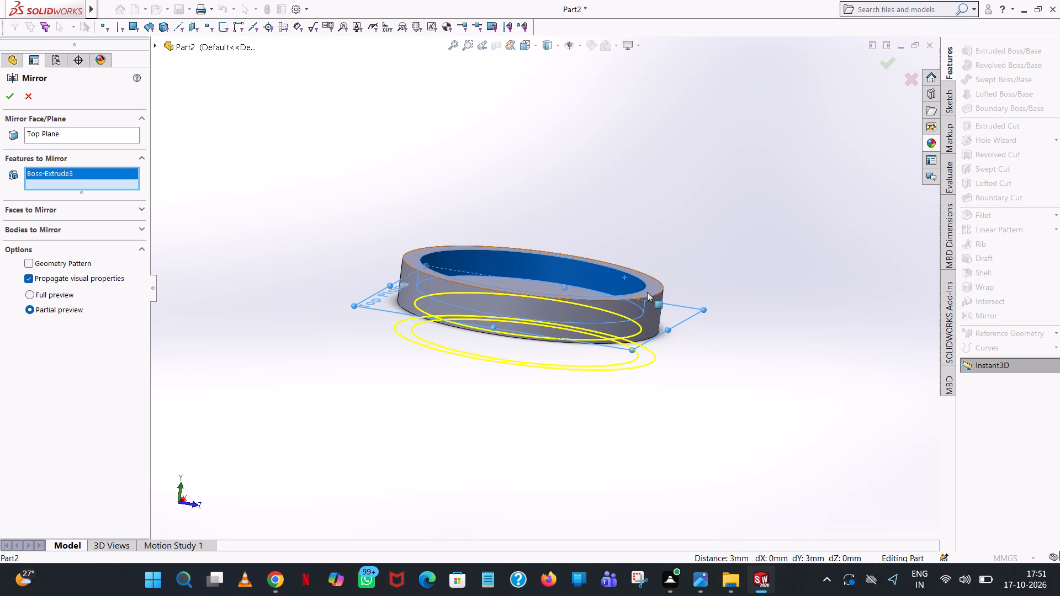
click(4, 94)
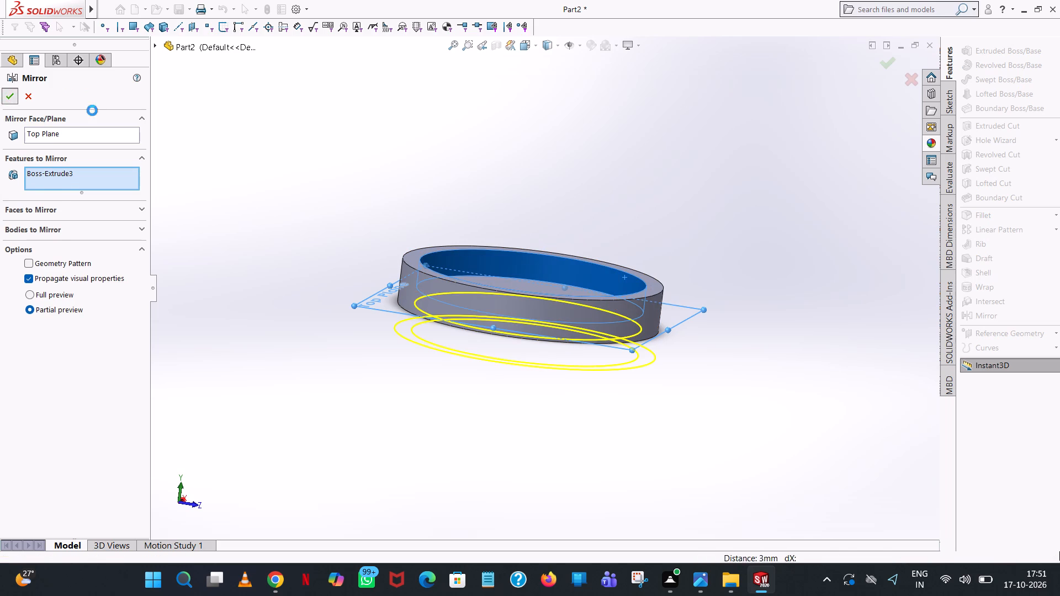
middle_drag(615, 211, 733, 110)
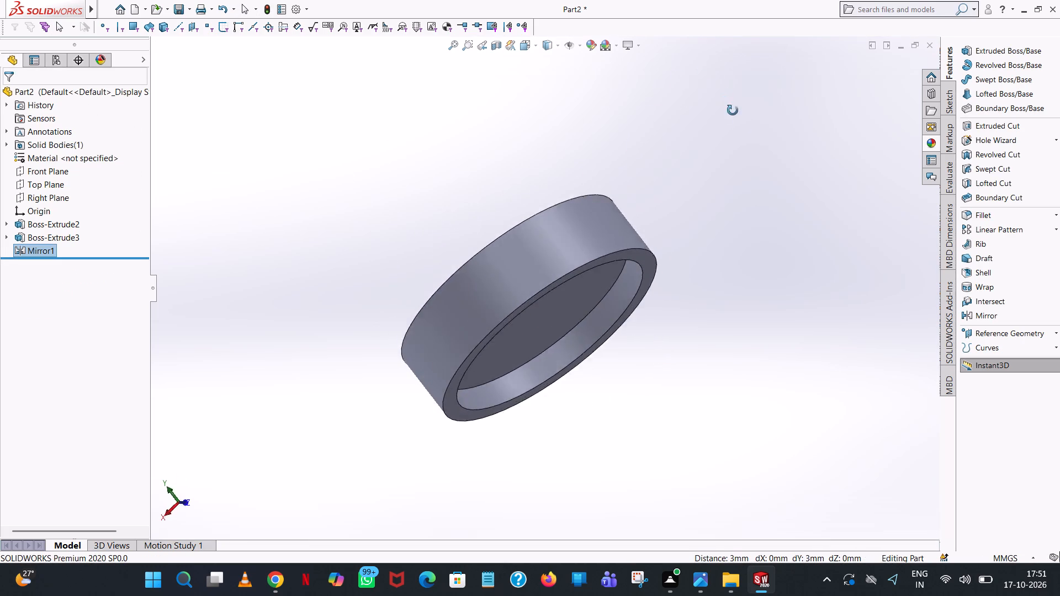
Start a boss extrude sketch on the rim's top face and draw an origin-centred circle of radius 19 mm (38/2).
middle_drag(733, 110, 775, 295)
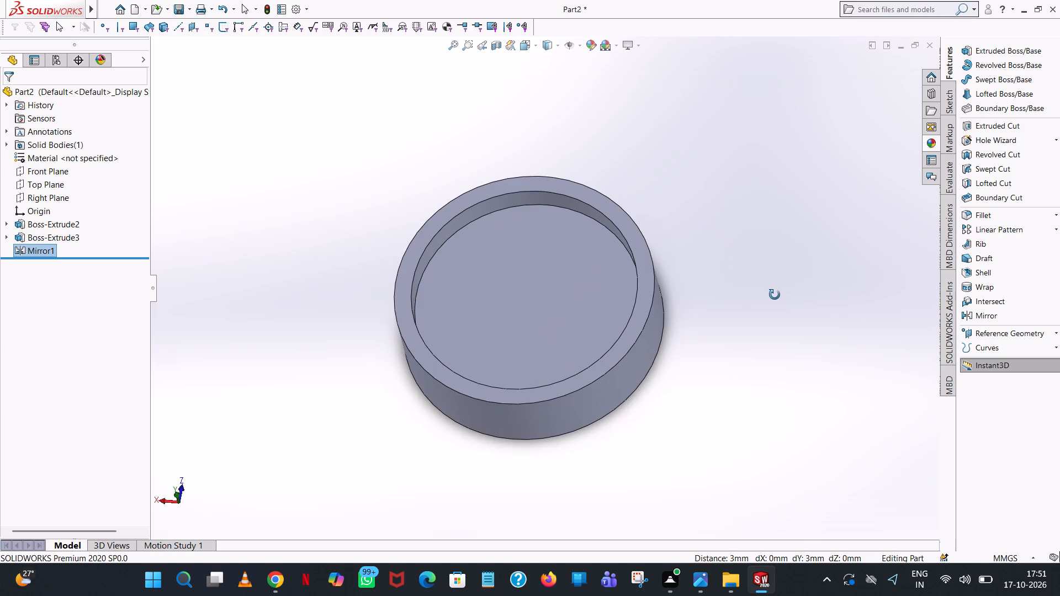
middle_drag(775, 295, 798, 207)
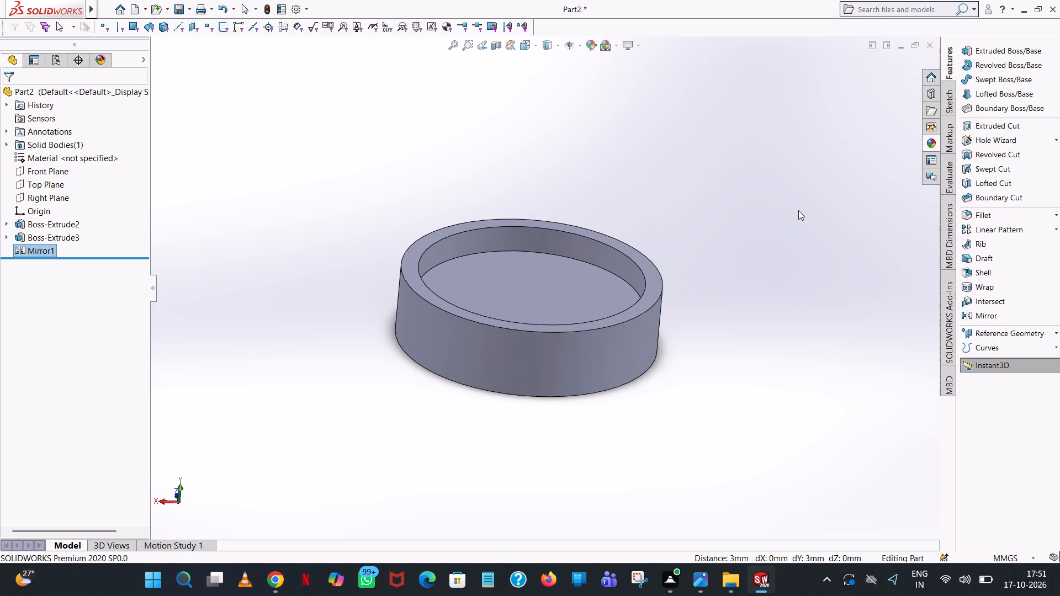
key(ctrl+7)
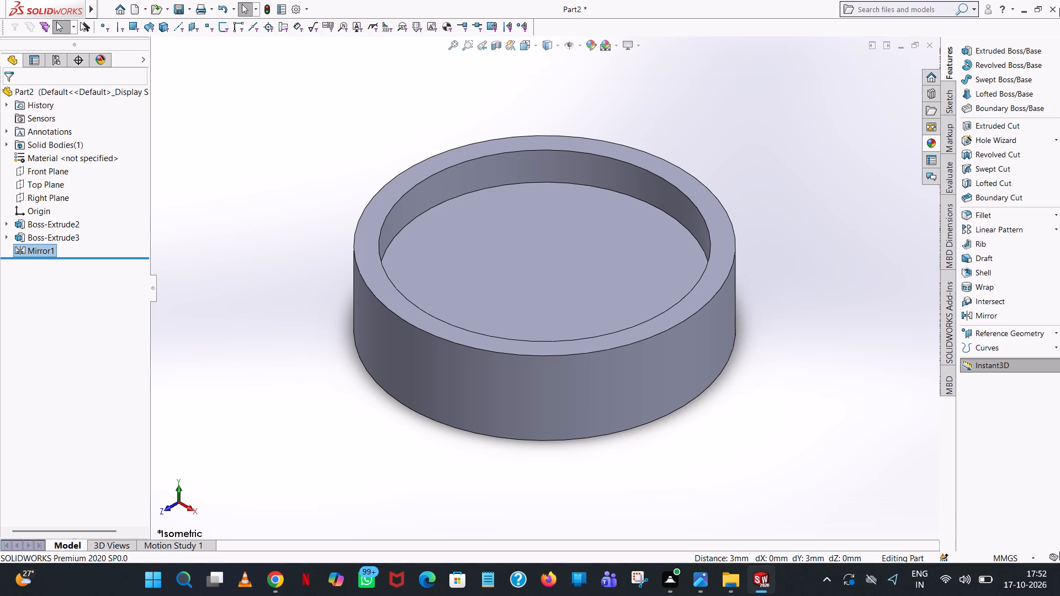
click(988, 52)
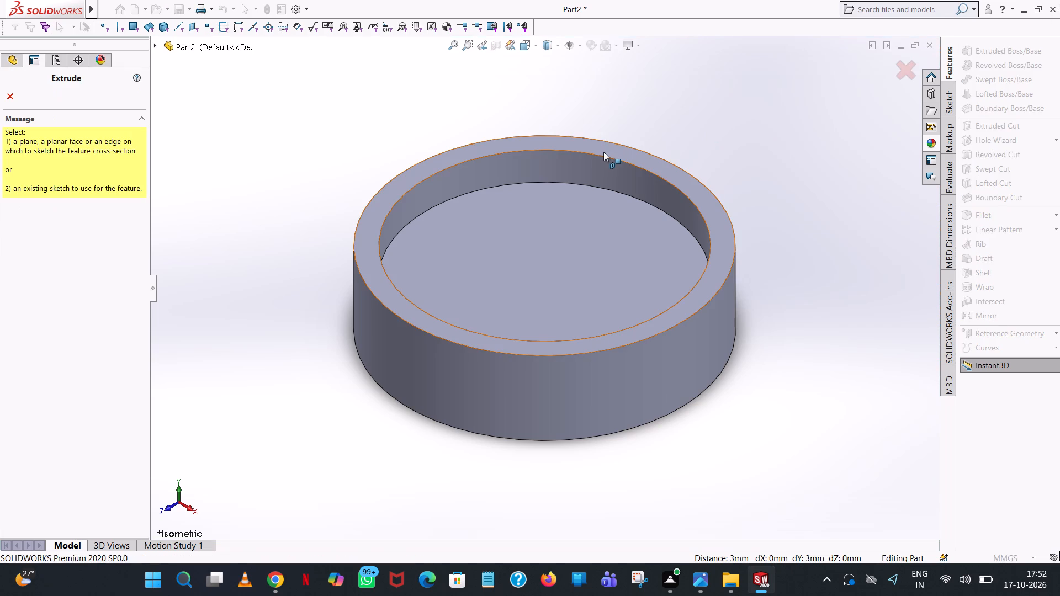
click(605, 151)
key(space)
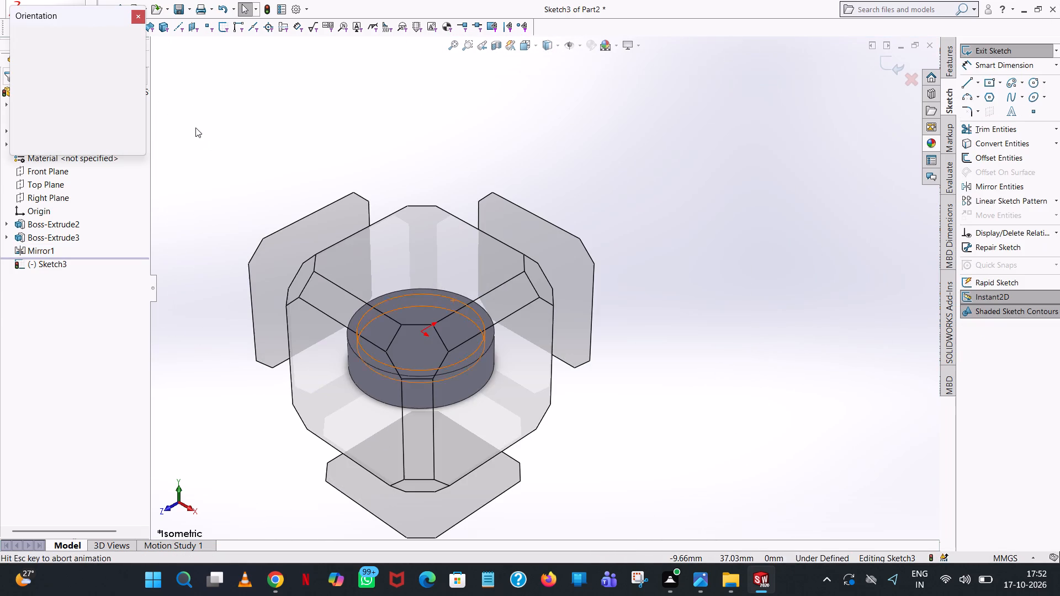
click(141, 82)
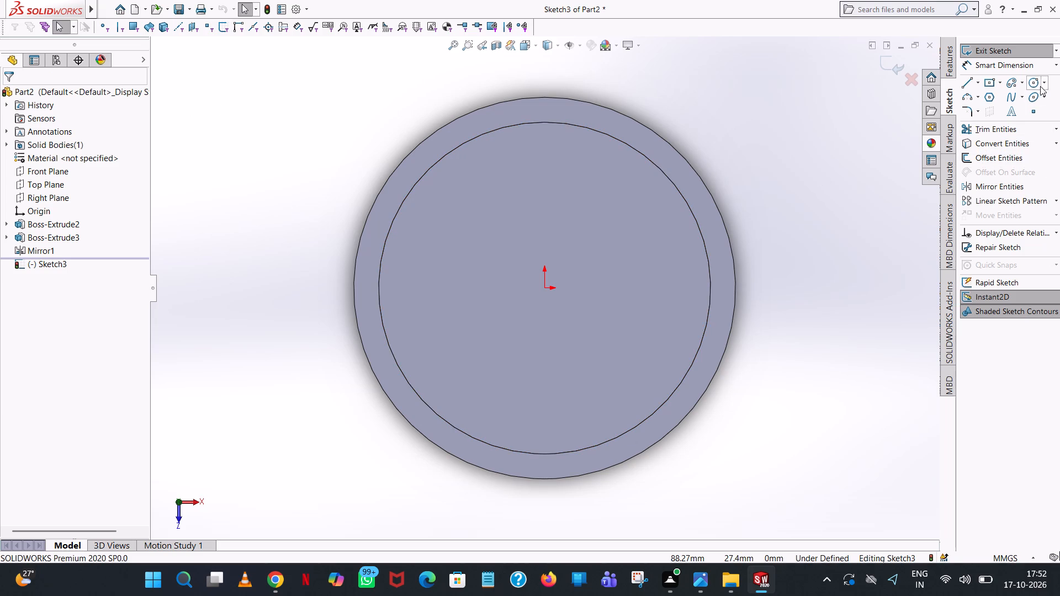
click(1033, 80)
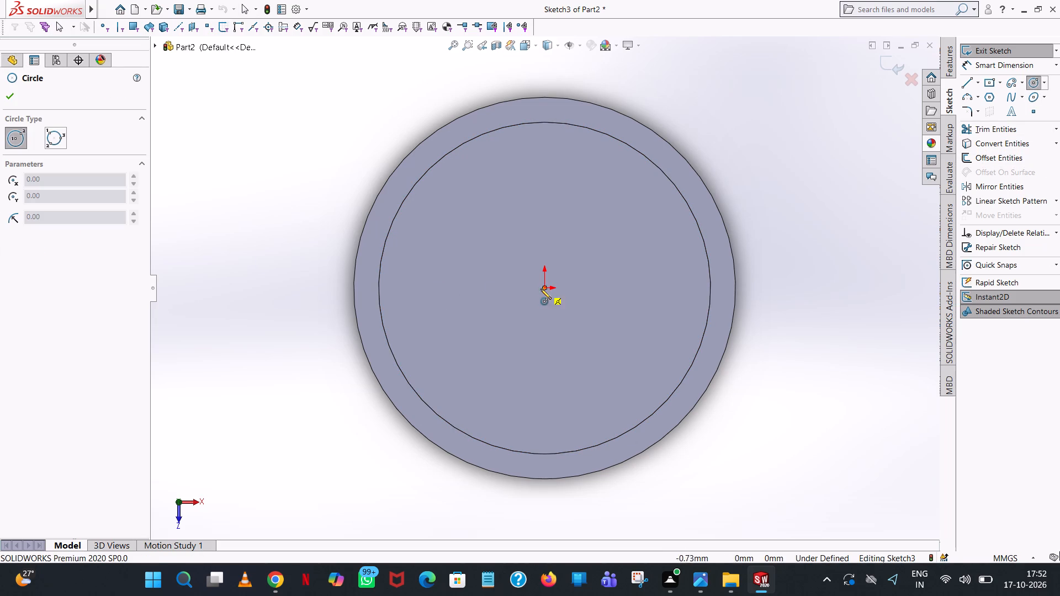
click(544, 286)
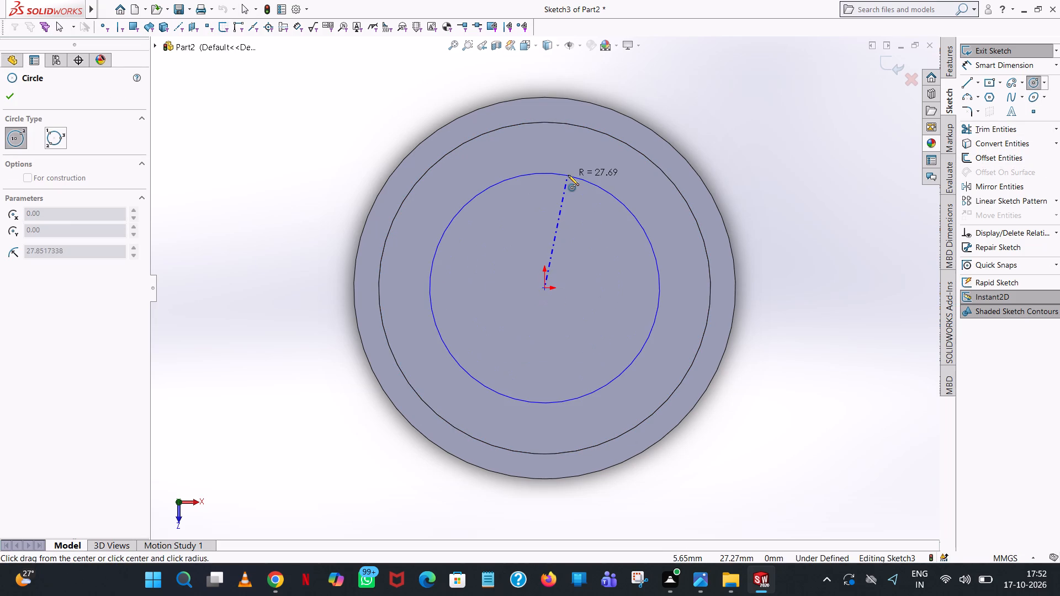
click(568, 175)
key(3)
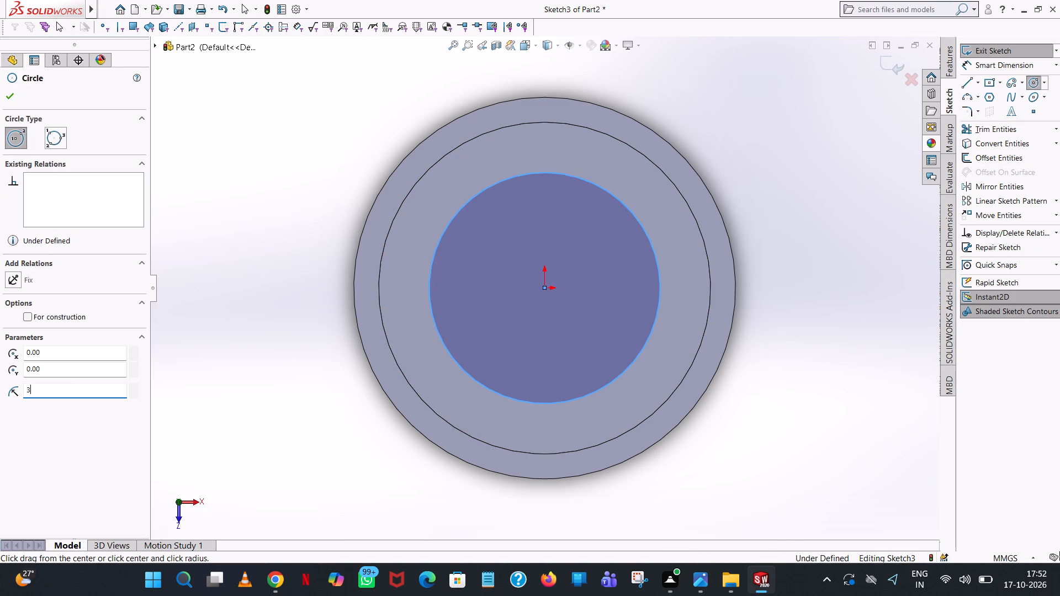
text(8/2)
key(Return)
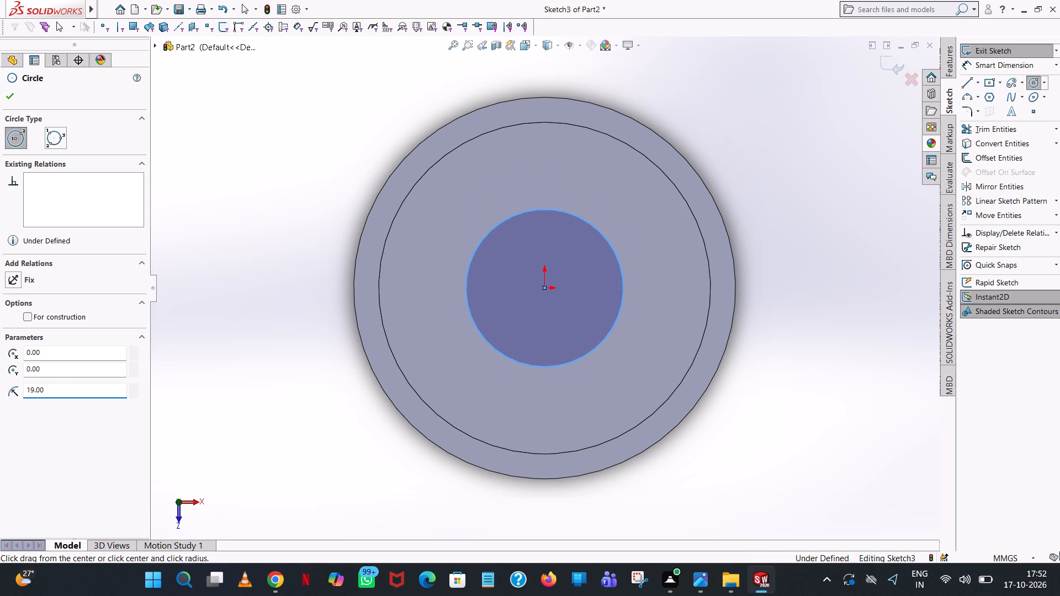
Draw a second origin-centred circle of radius 12.5 mm (25/2) inside the first one.
click(544, 289)
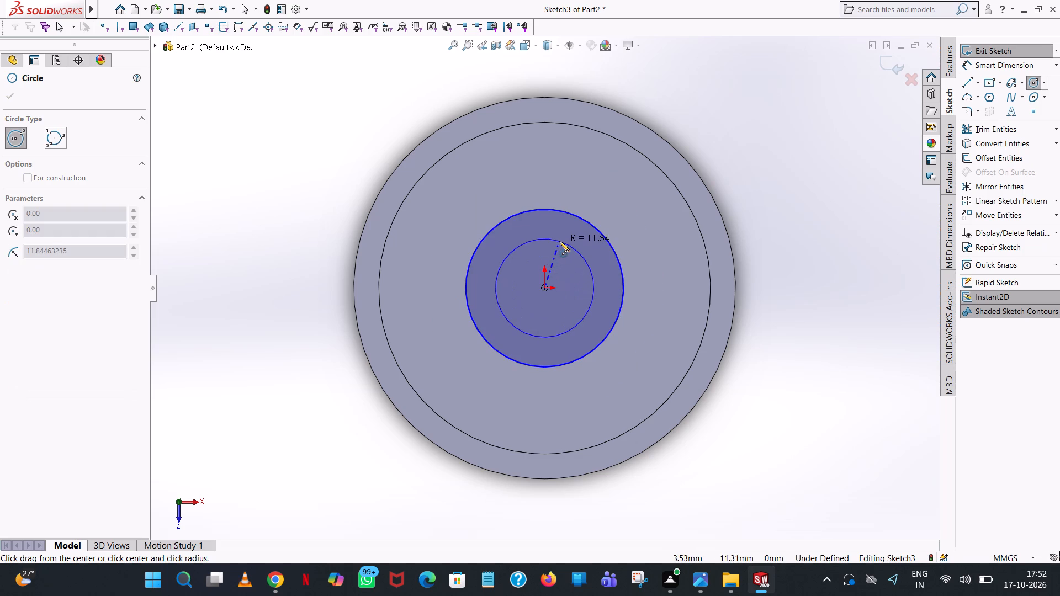
click(559, 241)
text(25)
text(/2)
key(Return)
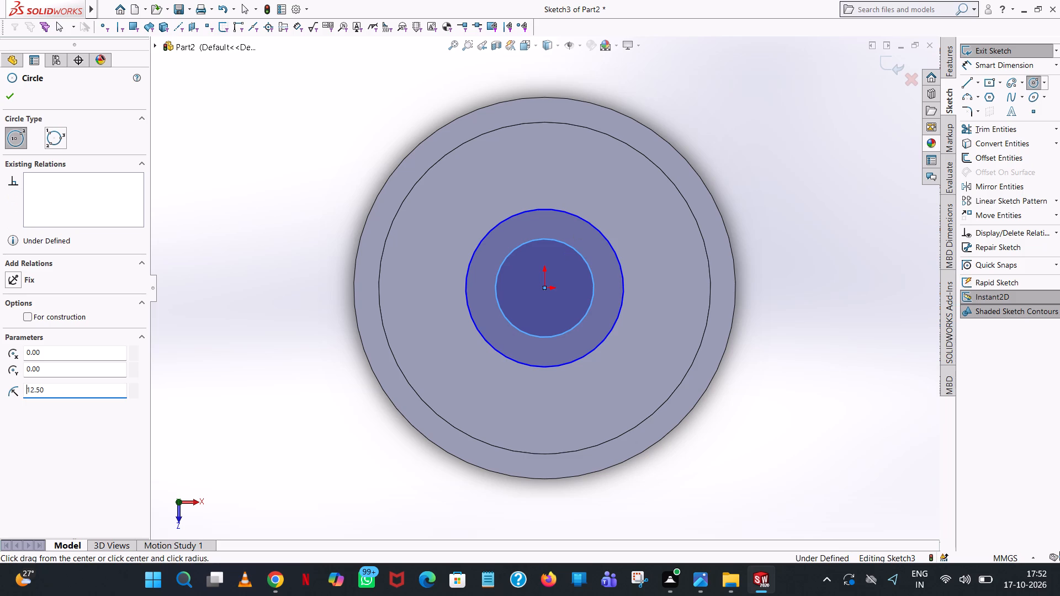
right_click(559, 241)
click(609, 245)
Add diameter dimensions of 38 mm to the outer hub circle and 25 mm to the inner one.
middle_drag(911, 381, 910, 381)
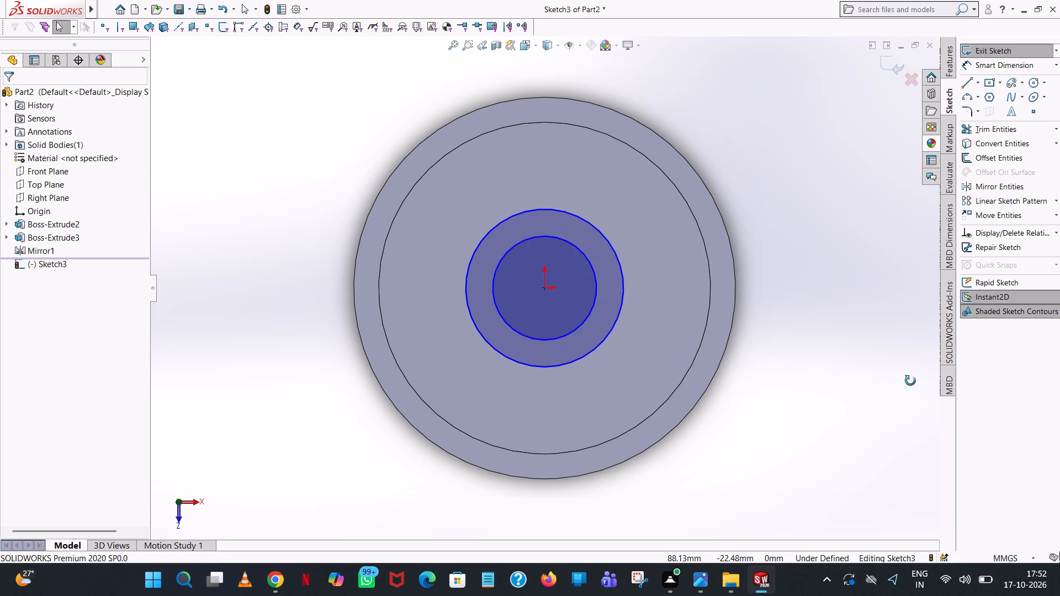
middle_drag(910, 381, 931, 279)
click(1008, 62)
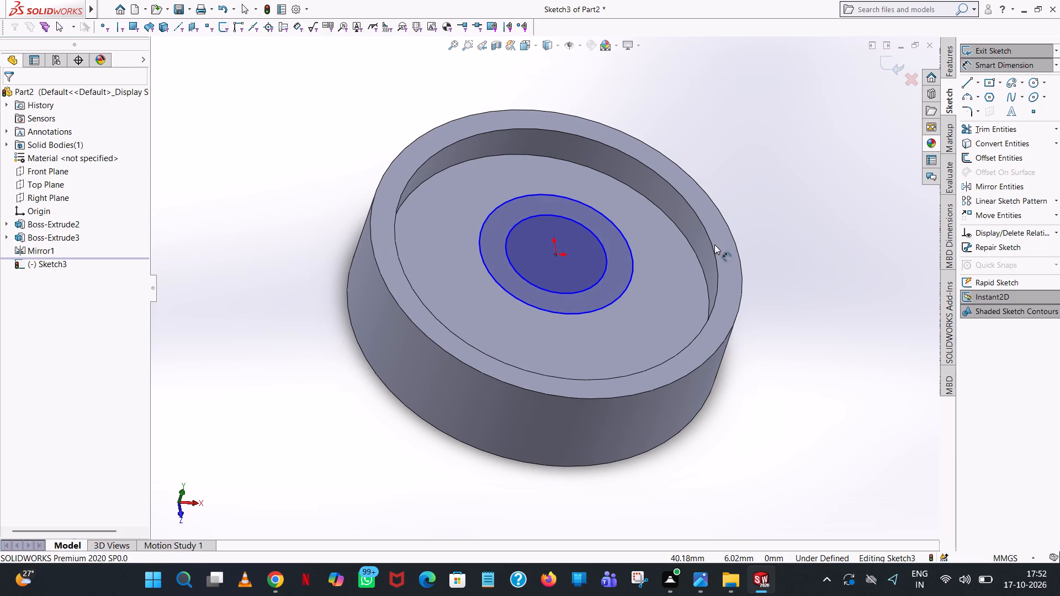
click(628, 273)
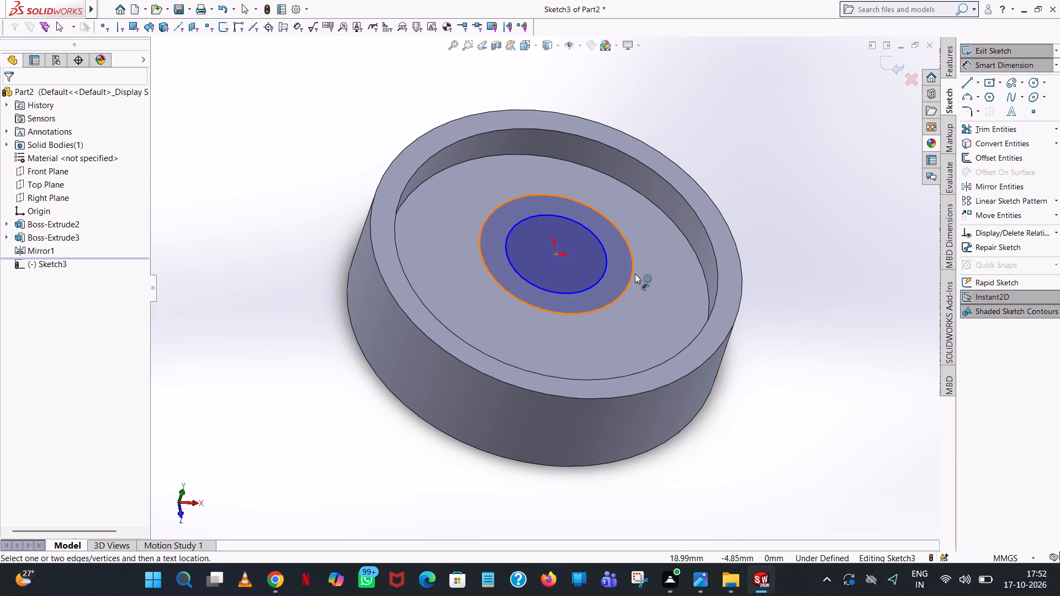
click(635, 274)
click(855, 268)
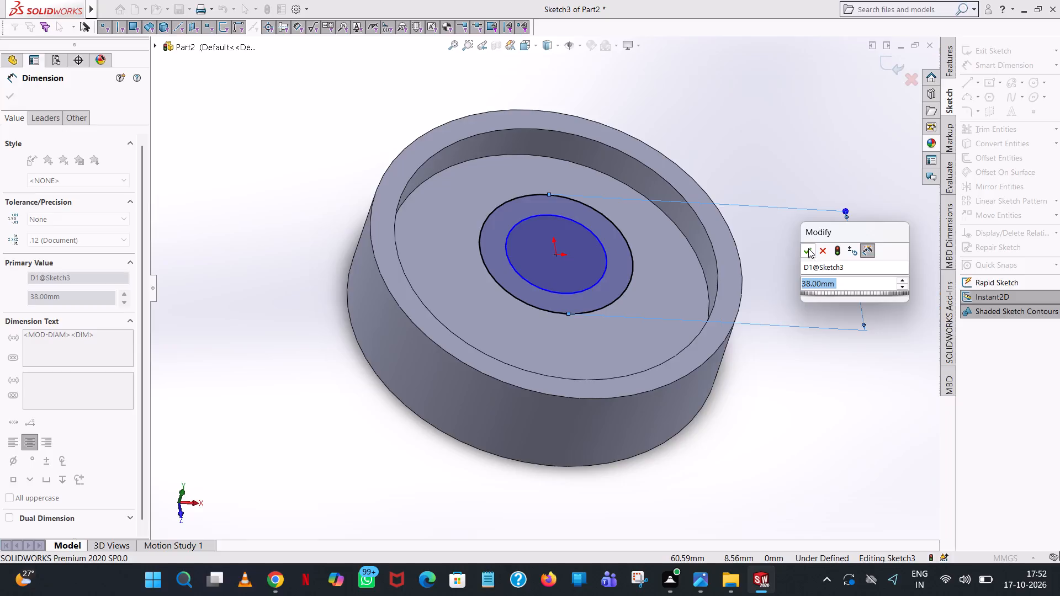
click(808, 249)
click(809, 124)
click(606, 276)
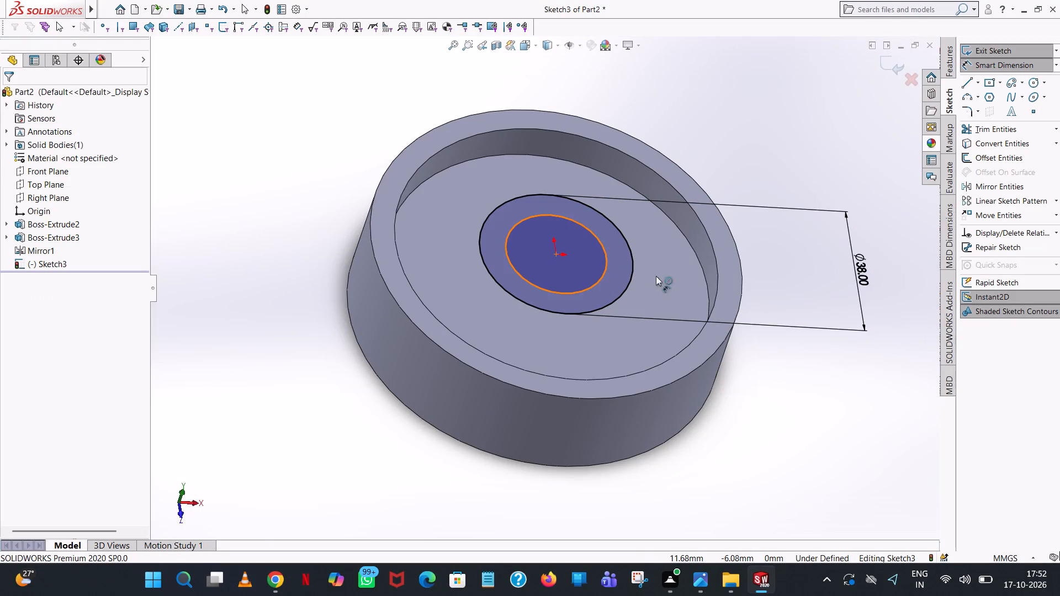
click(828, 276)
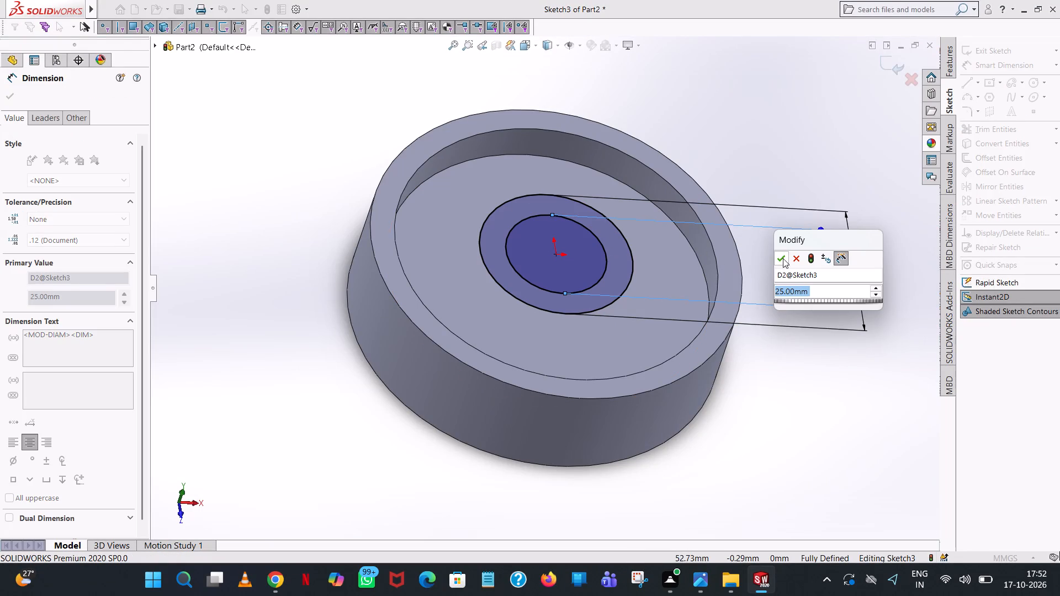
click(783, 257)
click(801, 60)
Extrude the ring between the two circles as a Blind boss 25 mm in the reversed direction, down through the disc.
click(948, 52)
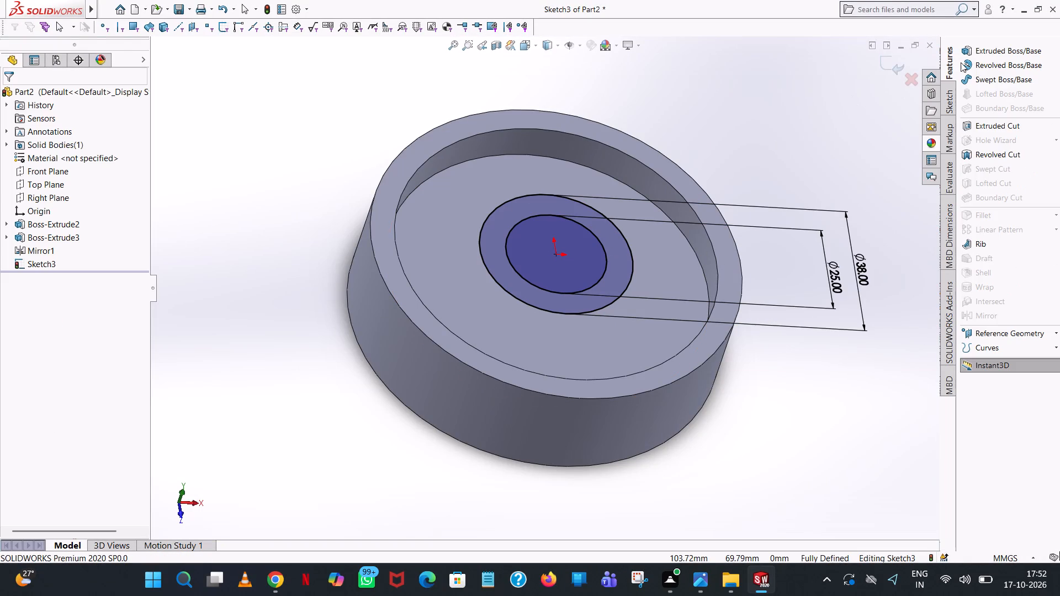
click(989, 55)
scroll(715, 443, up, 1)
middle_drag(715, 443, 698, 386)
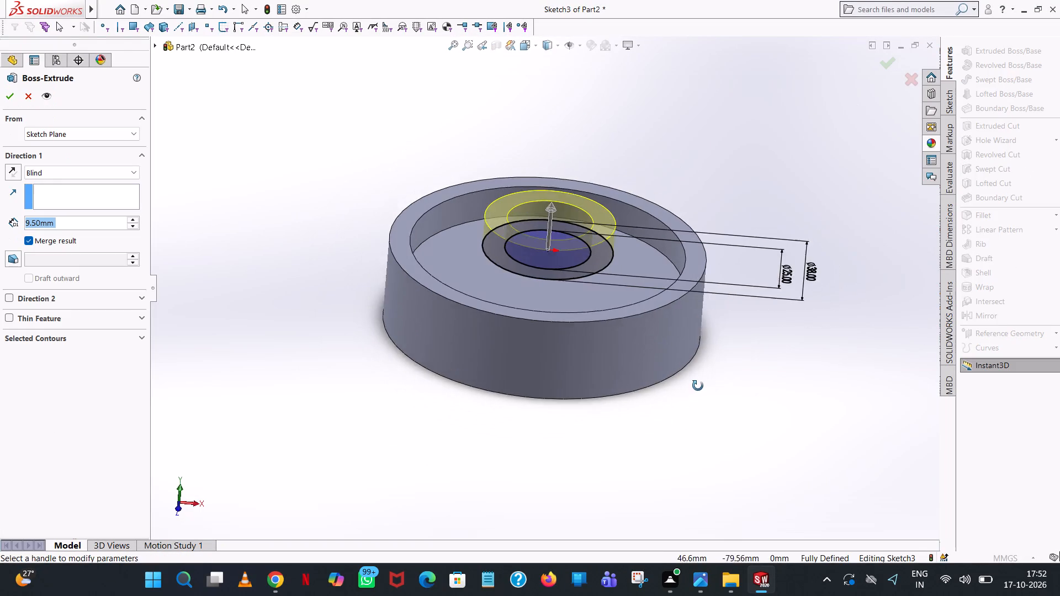
middle_drag(698, 386, 704, 353)
click(16, 173)
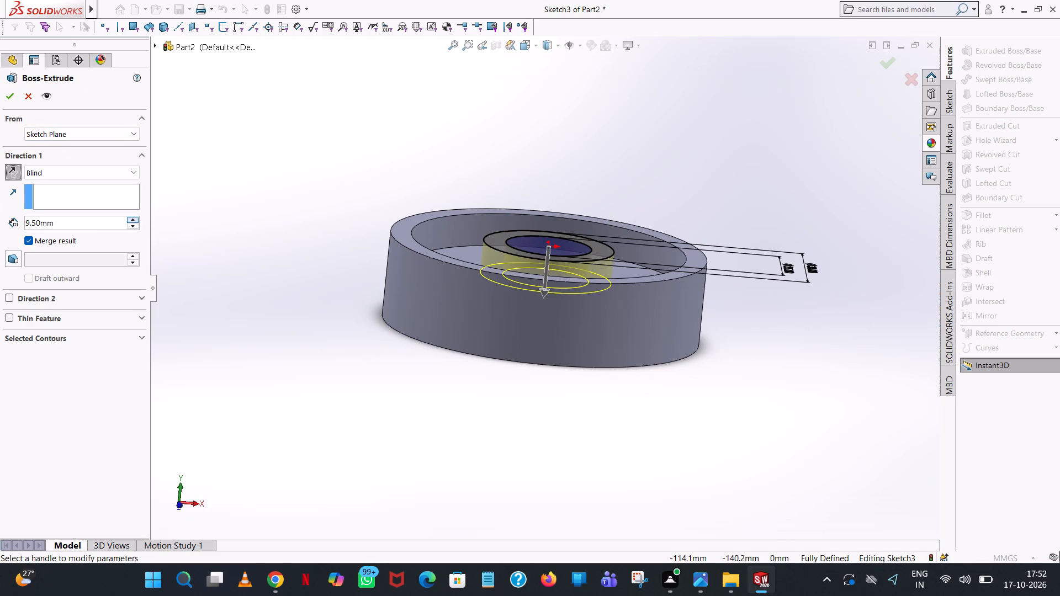
double_click(73, 223)
text(25)
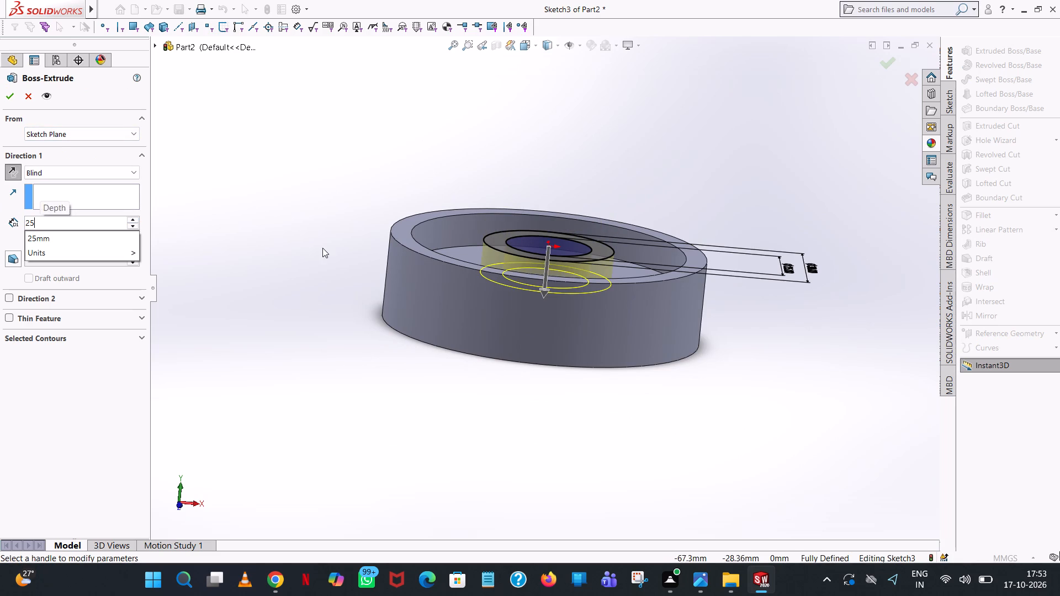
click(336, 231)
middle_drag(342, 306, 365, 278)
click(4, 98)
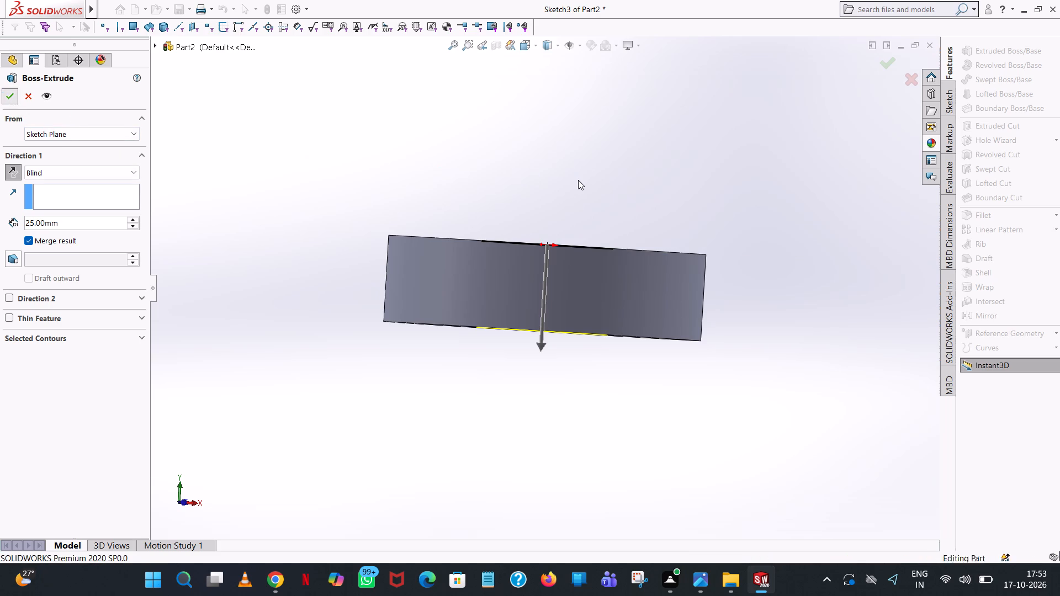
click(579, 178)
Start an extruded cut sketch on the disc face inside the hub and draw an origin-centred circle of radius 12.5 mm matching the bore.
middle_drag(579, 186, 595, 326)
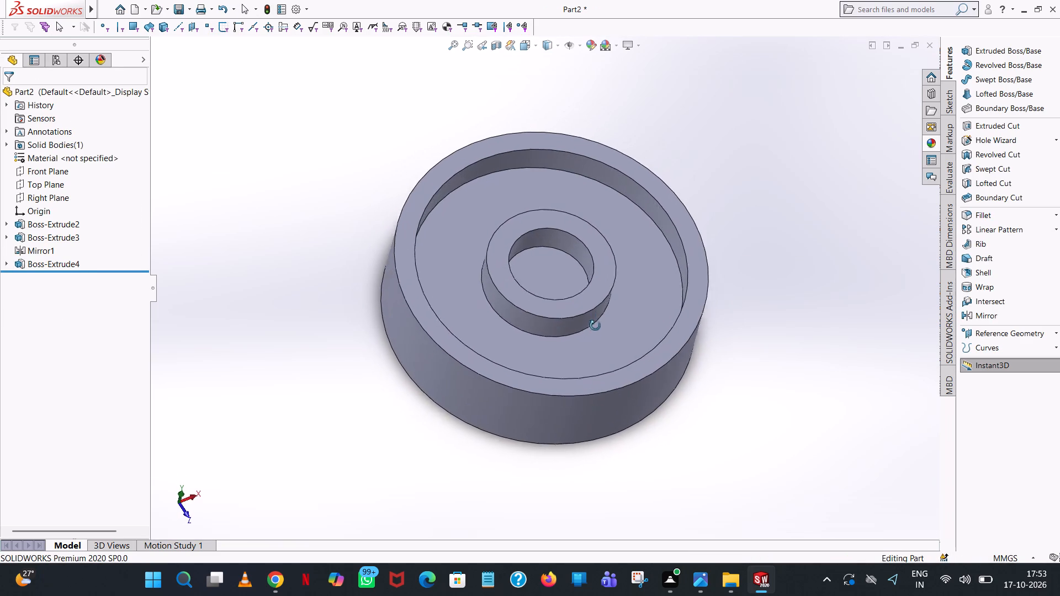
middle_drag(595, 326, 624, 303)
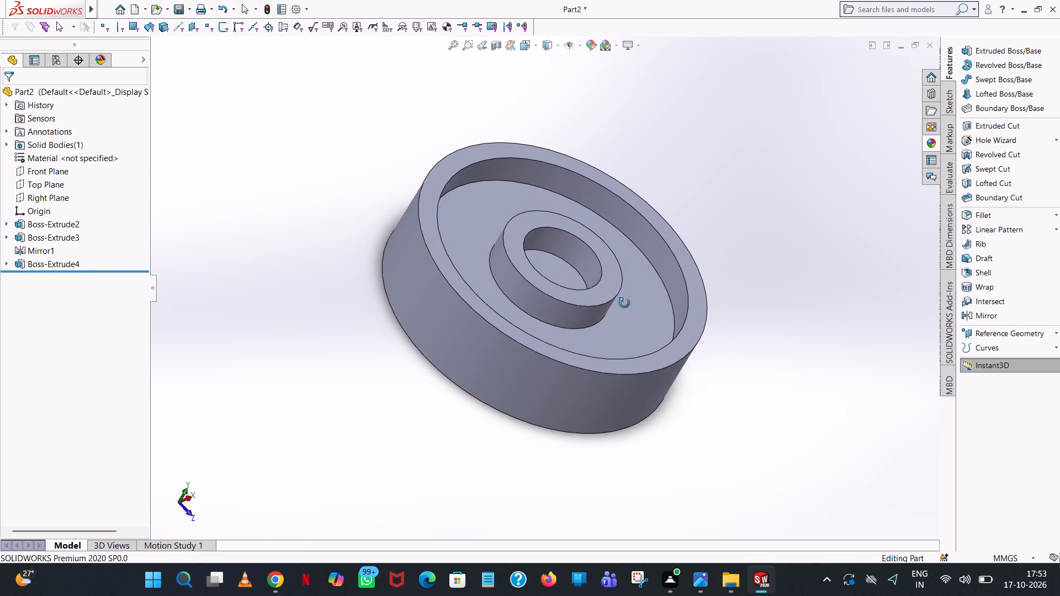
middle_drag(624, 303, 624, 315)
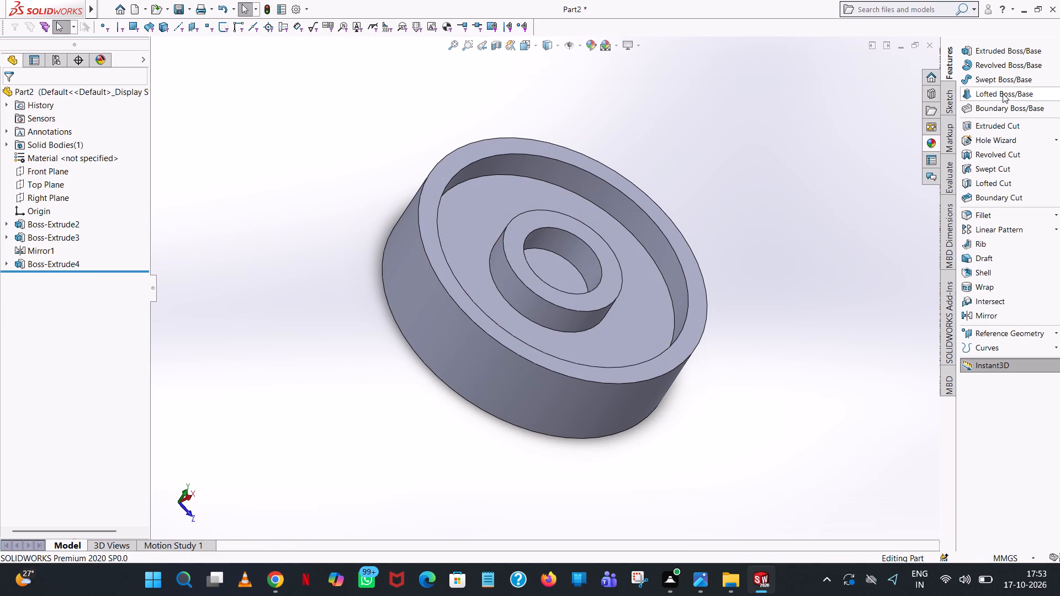
click(1006, 124)
click(566, 262)
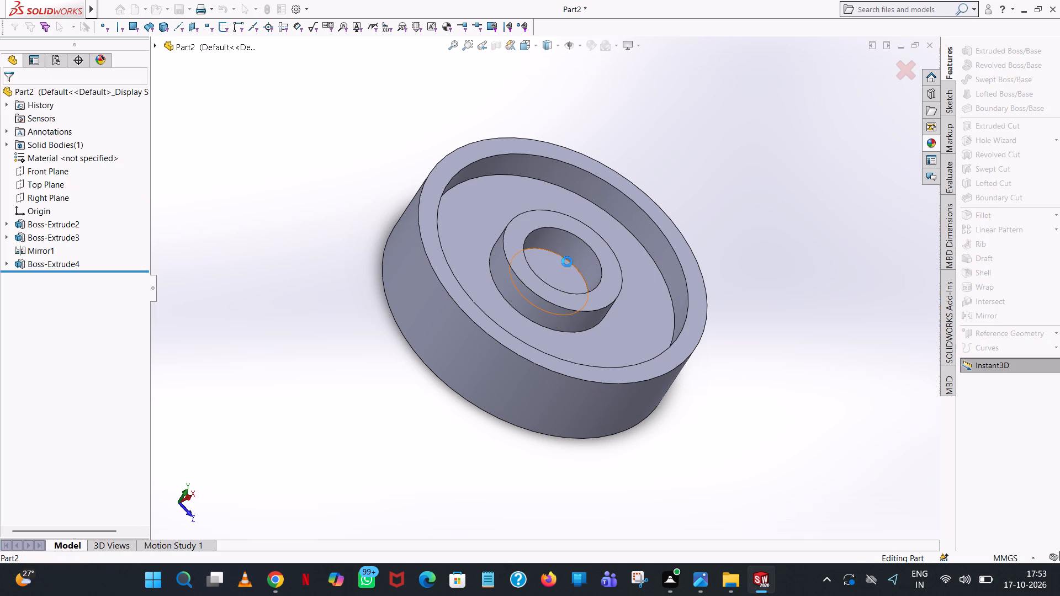
middle_drag(687, 204, 671, 287)
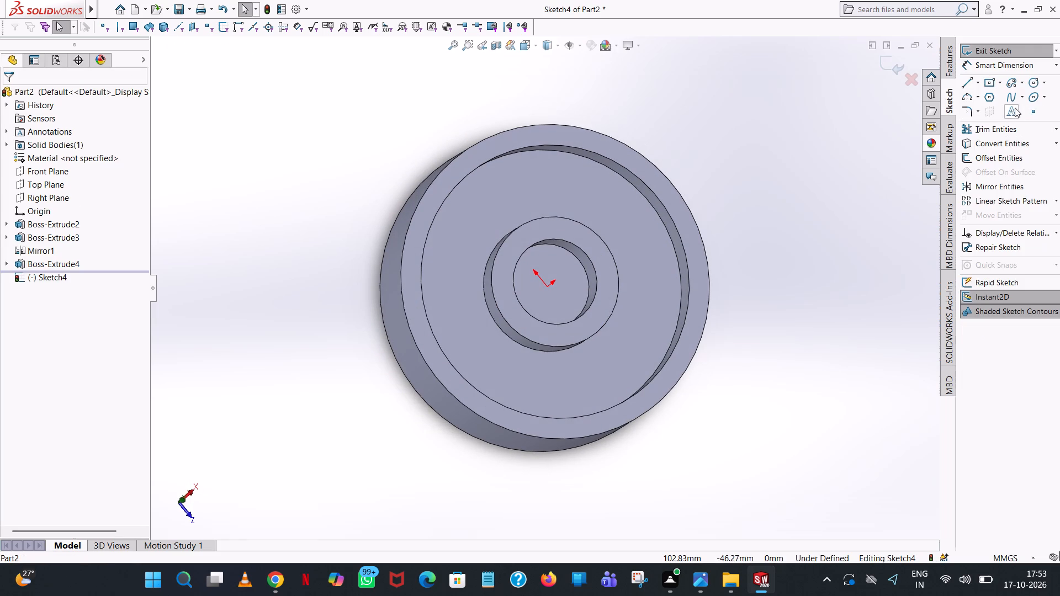
click(1031, 84)
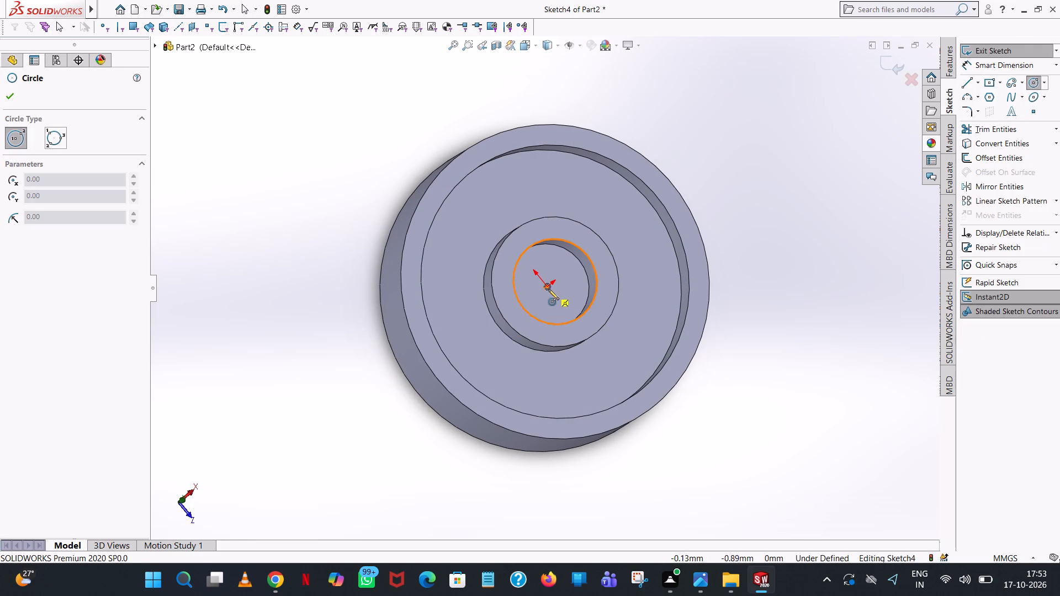
click(547, 289)
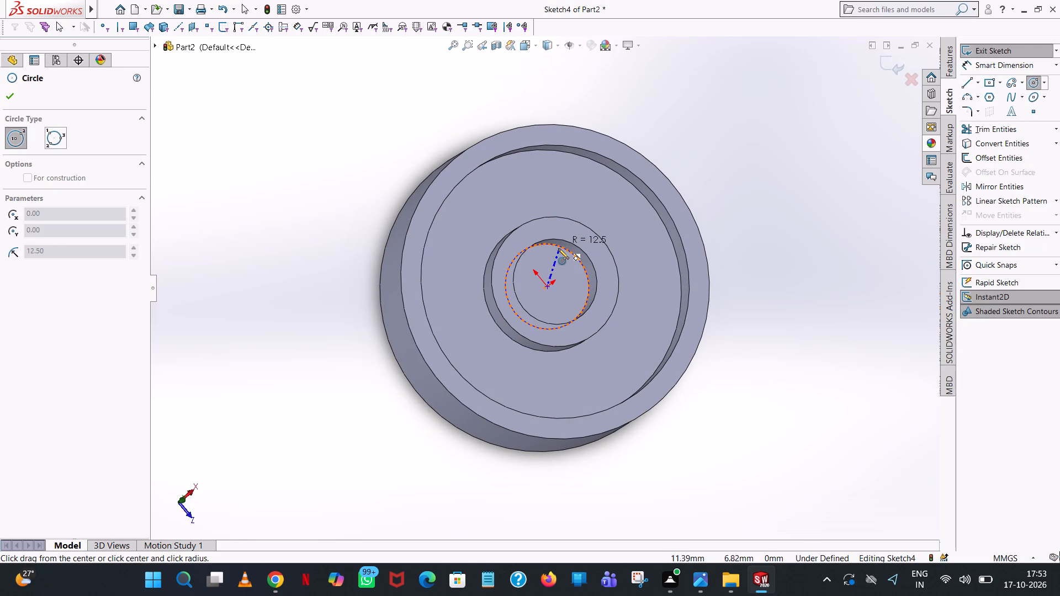
click(558, 248)
right_click(558, 248)
click(603, 251)
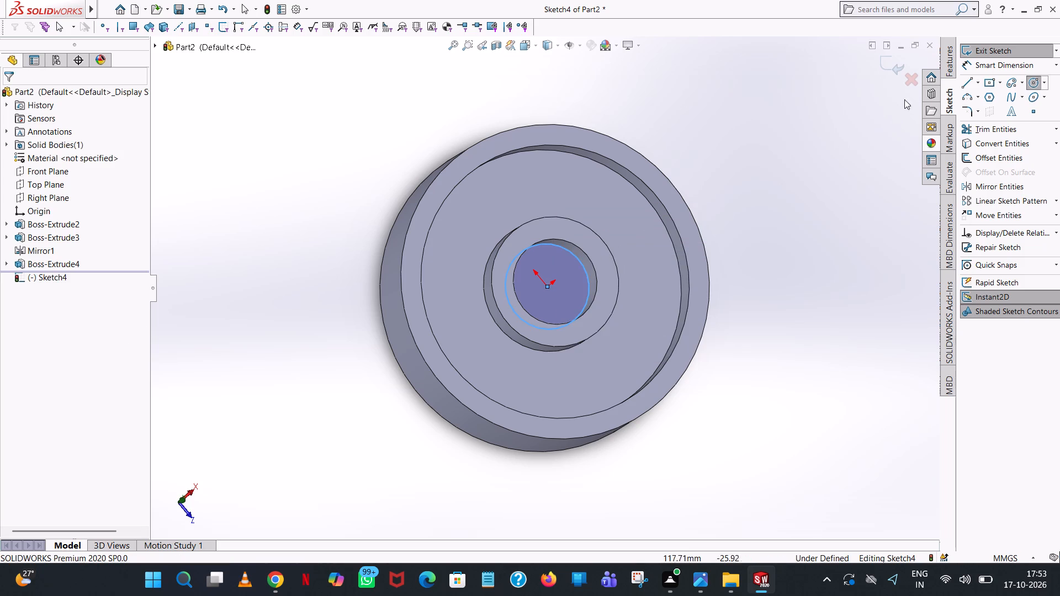
Cut-extrude the bore circle through the disc to open the hub's central hole.
click(944, 70)
click(1002, 126)
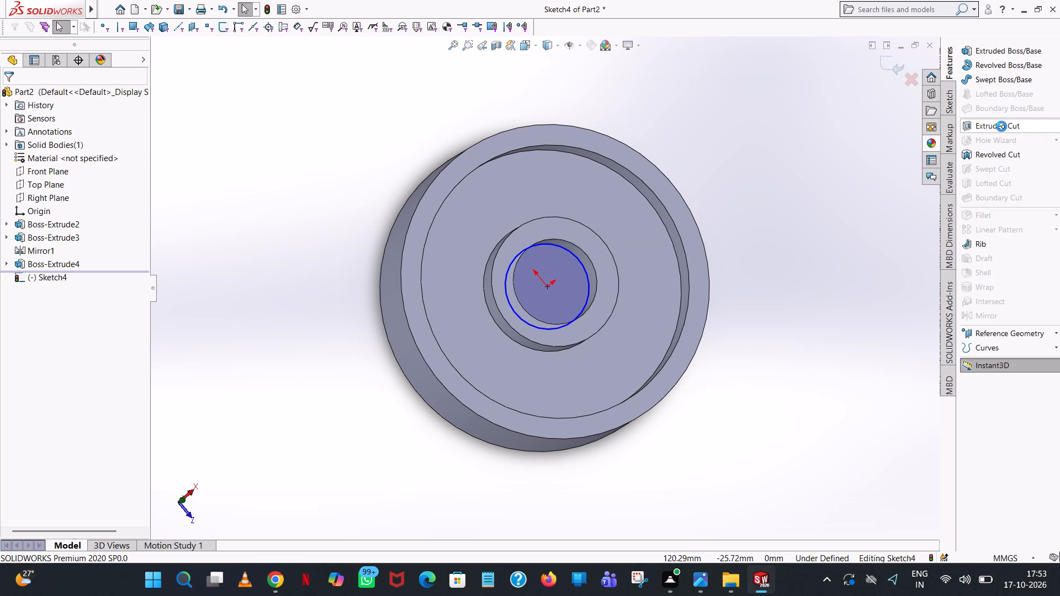
middle_drag(553, 295, 736, 249)
click(11, 100)
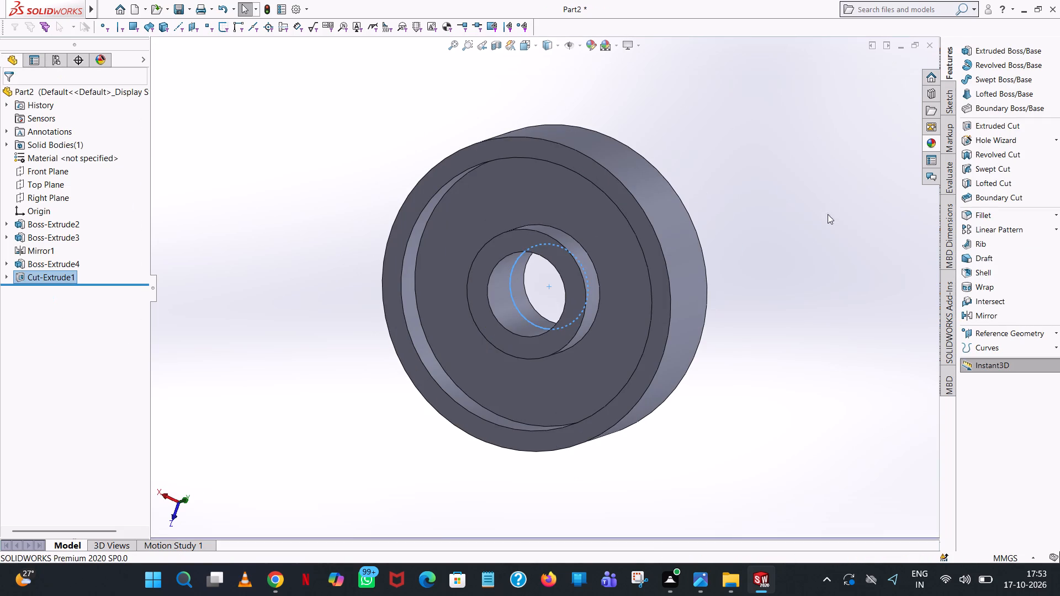
click(805, 227)
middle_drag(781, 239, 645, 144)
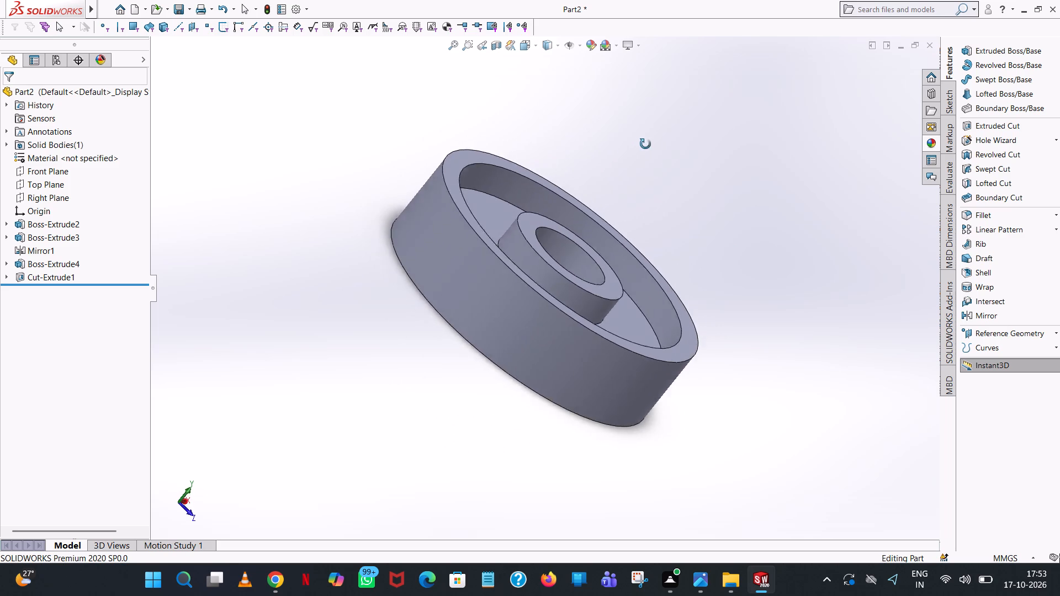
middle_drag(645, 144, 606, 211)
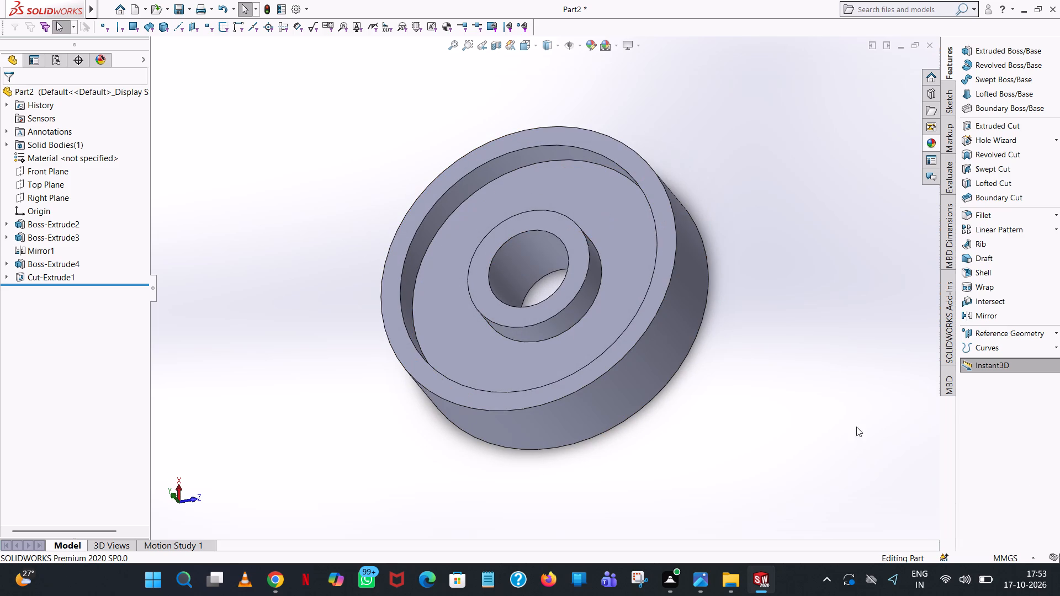
Apply a grey colour appearance from the standard swatches to the whole pulley body.
right_click(637, 275)
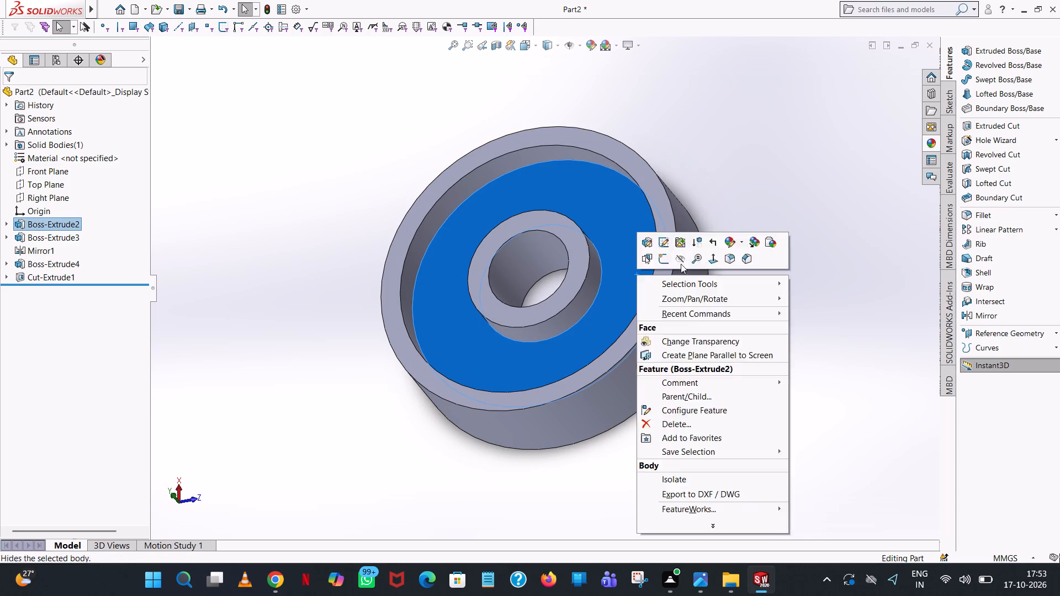
click(732, 238)
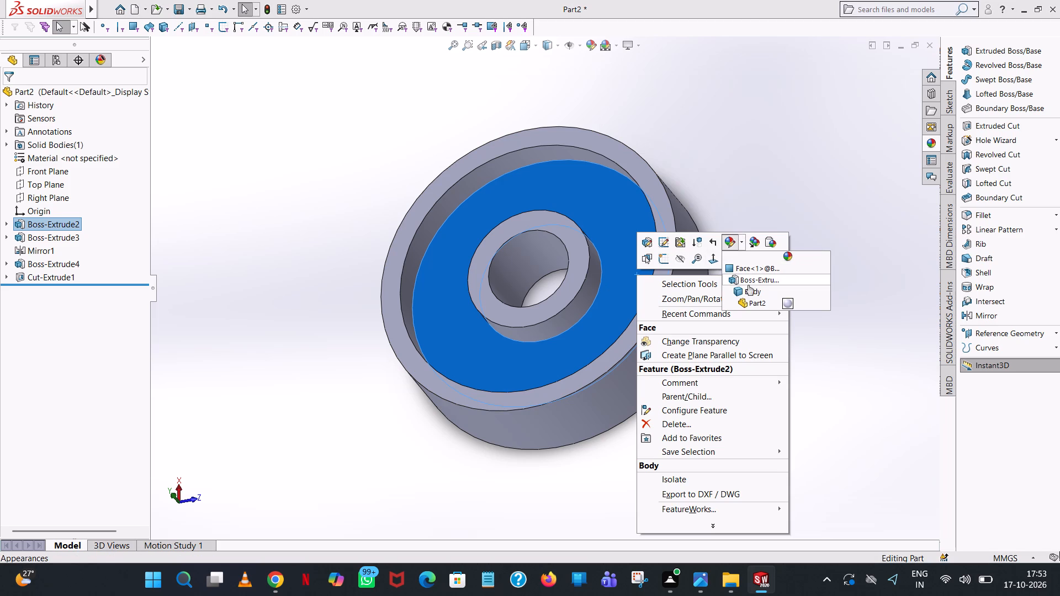
click(749, 292)
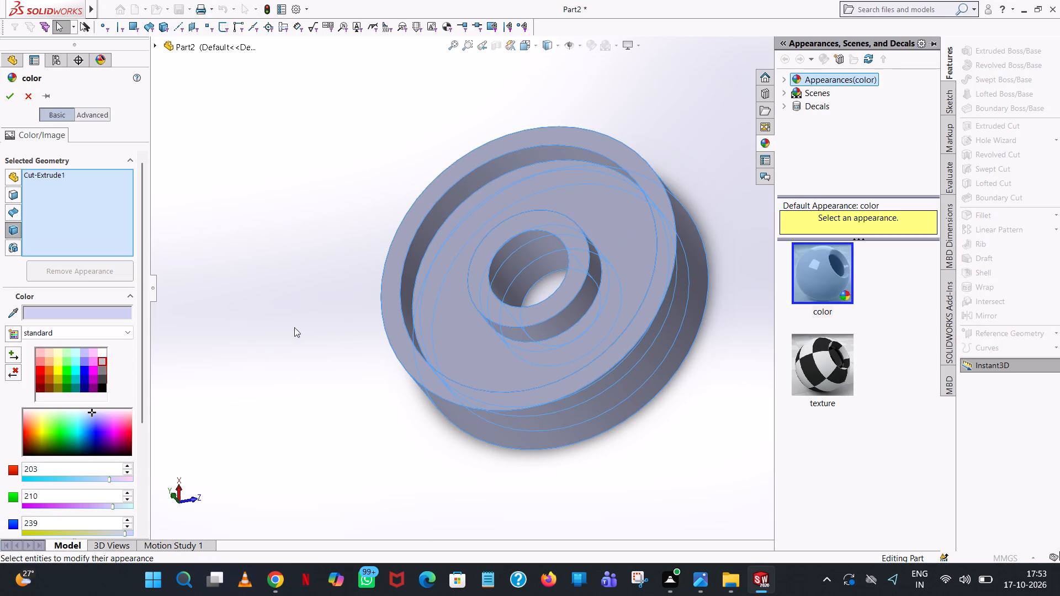
click(100, 361)
click(6, 93)
click(405, 130)
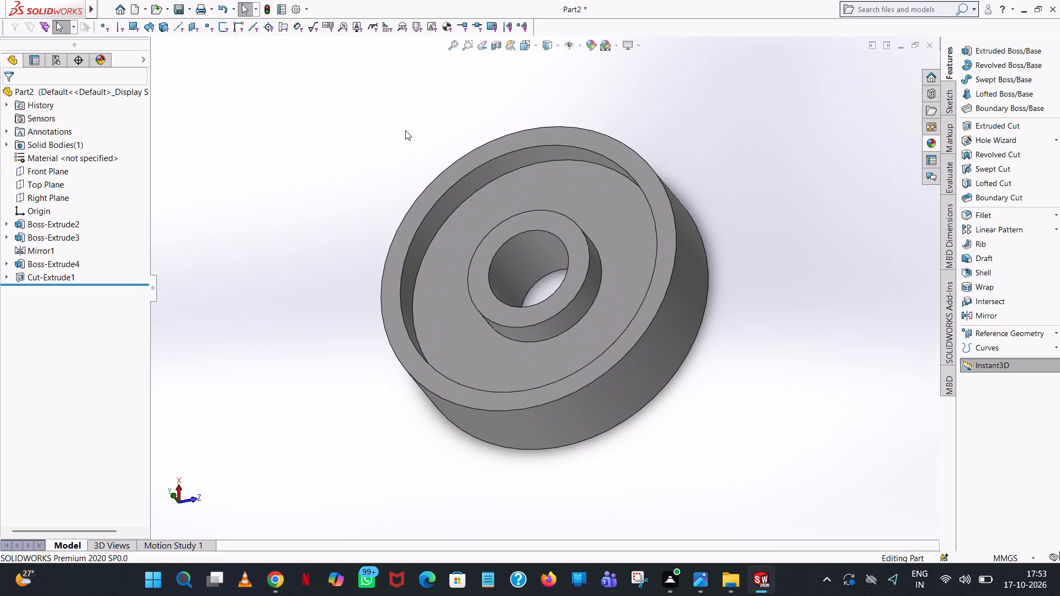
Save the part under the name pulley in the support and pulley folder as a SOLIDWORKS Part.
scroll(464, 188, up, 2)
middle_drag(464, 188, 511, 65)
scroll(530, 96, up, 1)
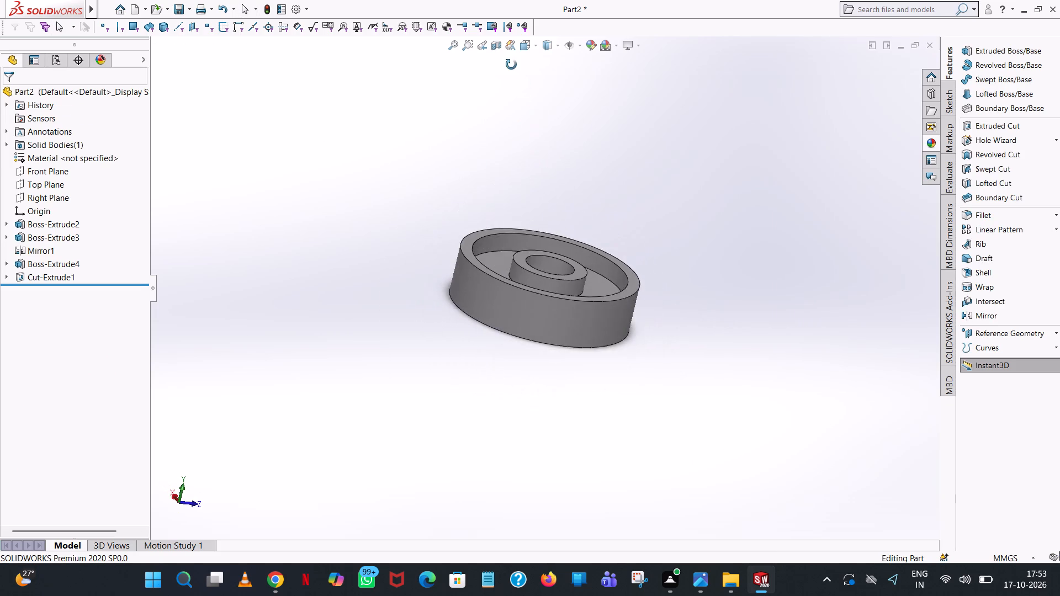
middle_drag(511, 65, 510, 65)
scroll(483, 121, down, 2)
click(178, 7)
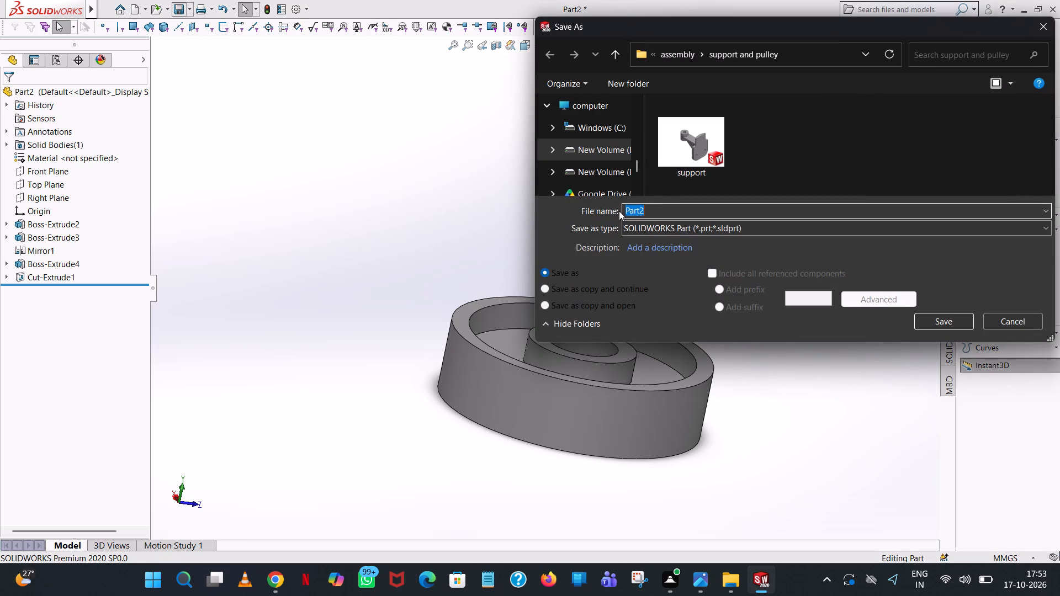
key(b)
key(BackSpace)
key(0)
key(BackSpace)
text(pulle)
key(y)
key(Return)
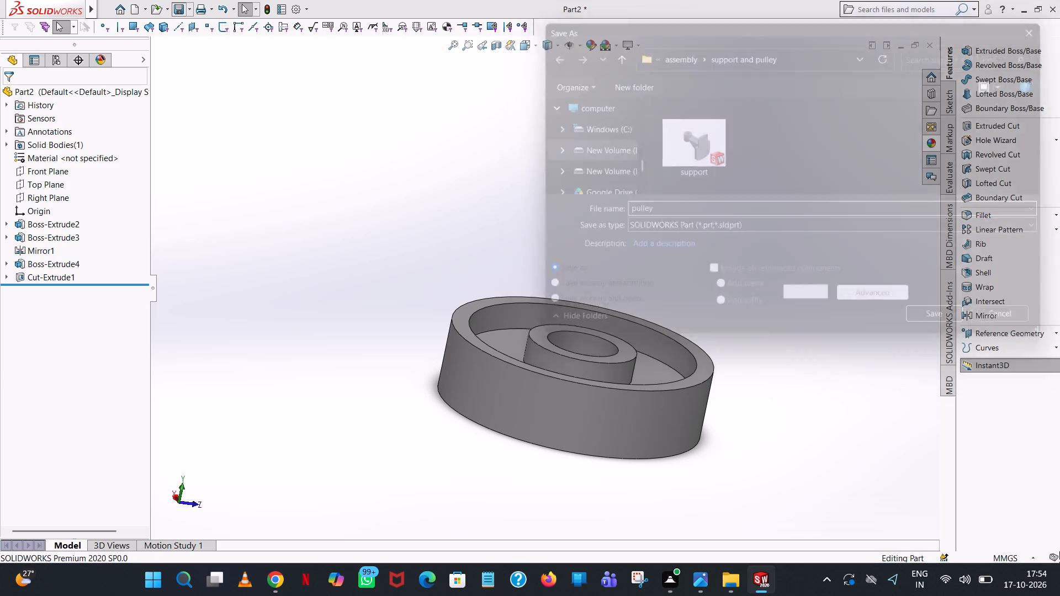
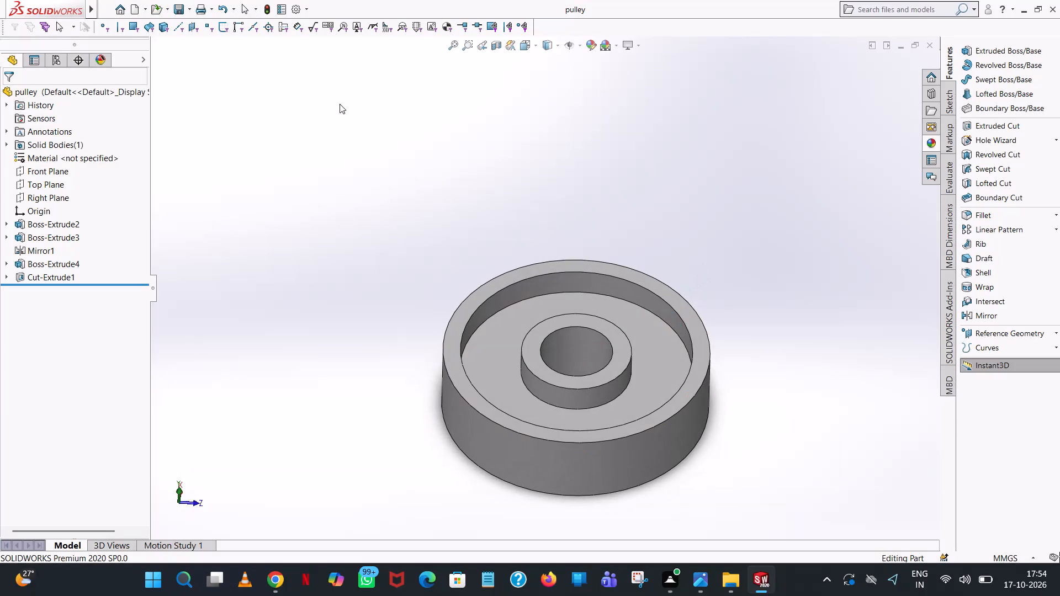
Save a copy of the pulley as an Adobe PDF named pulley in the support and pulley folder.
click(186, 7)
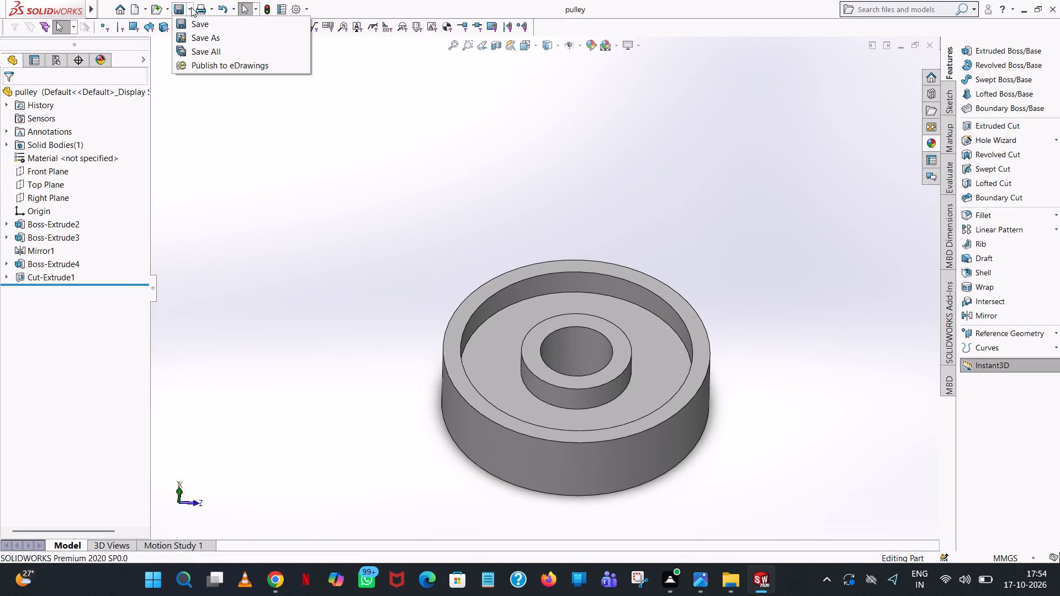
click(198, 42)
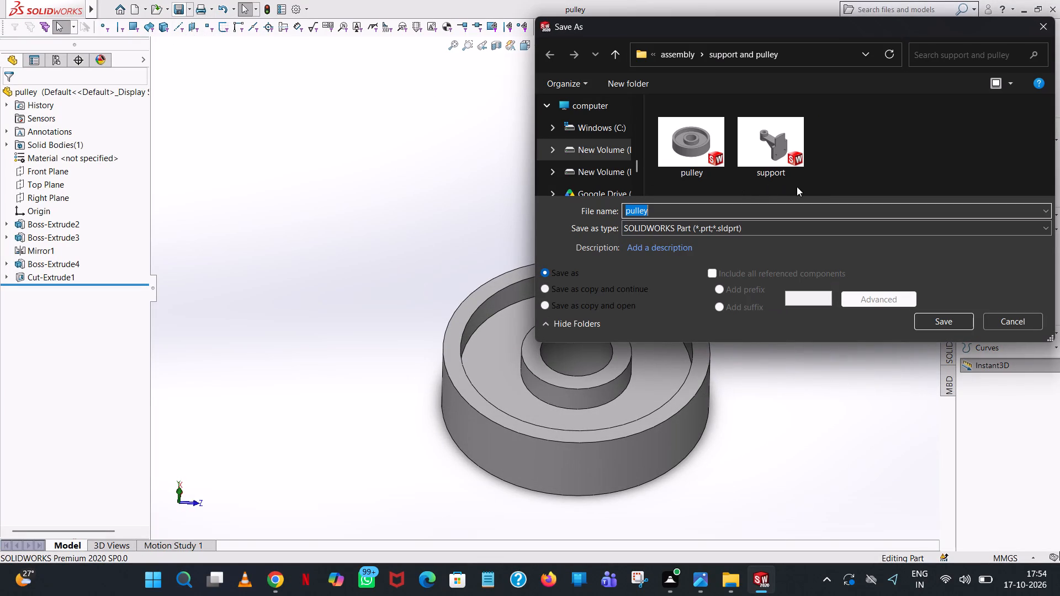
click(714, 227)
click(722, 315)
click(963, 347)
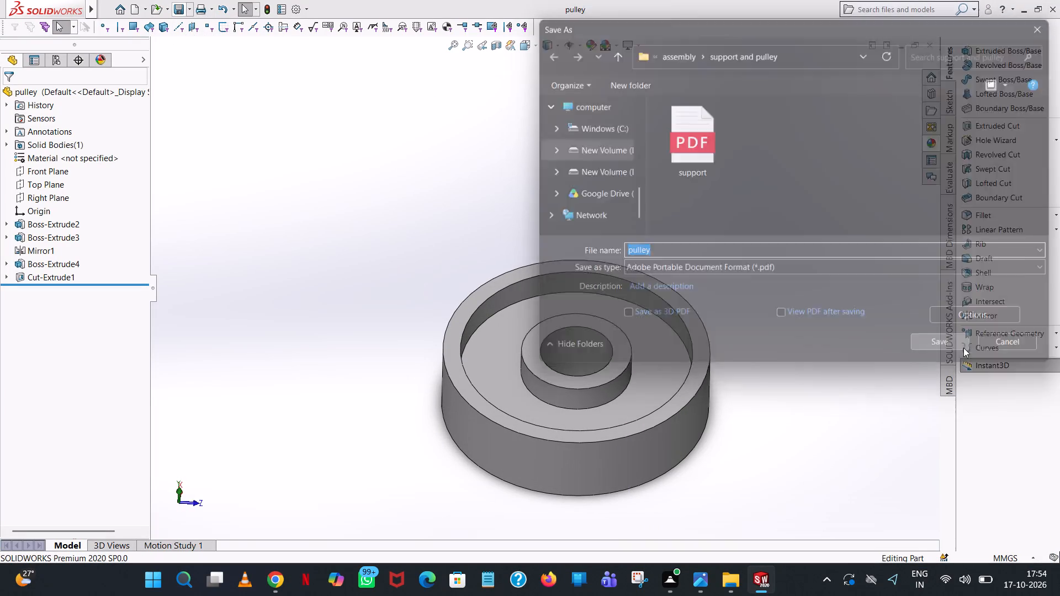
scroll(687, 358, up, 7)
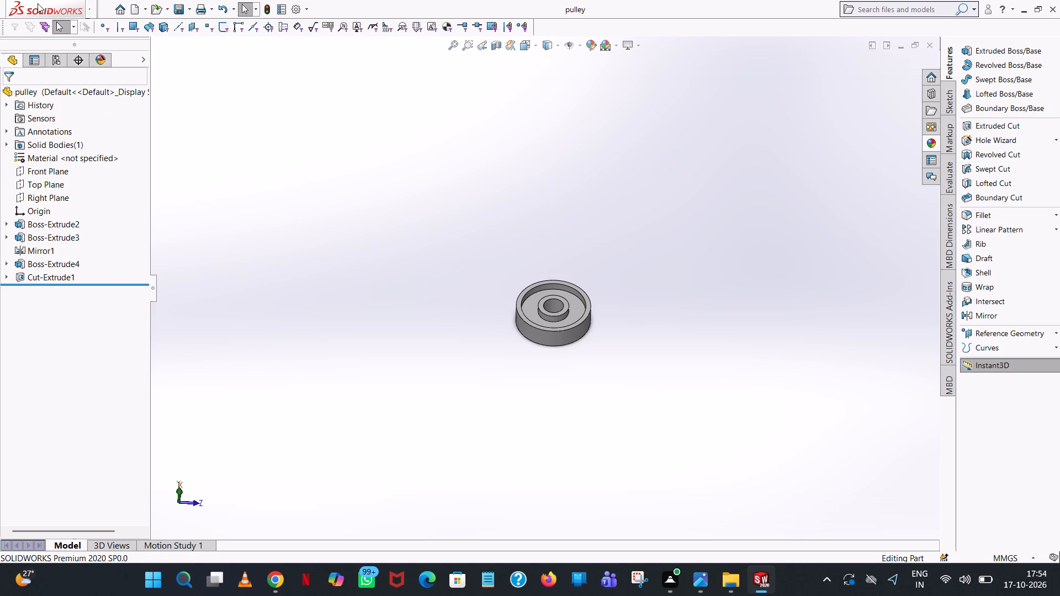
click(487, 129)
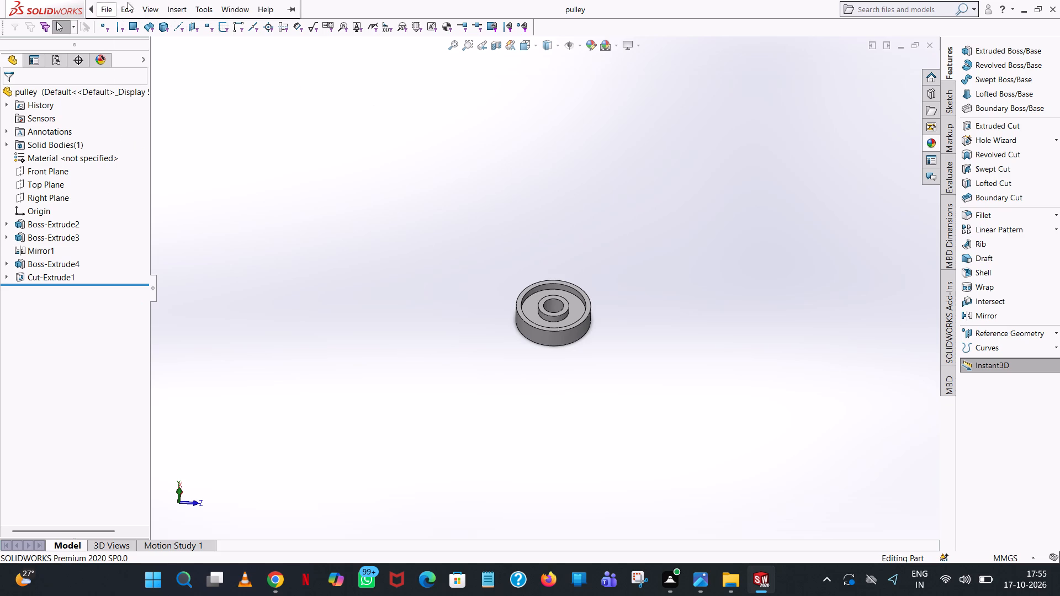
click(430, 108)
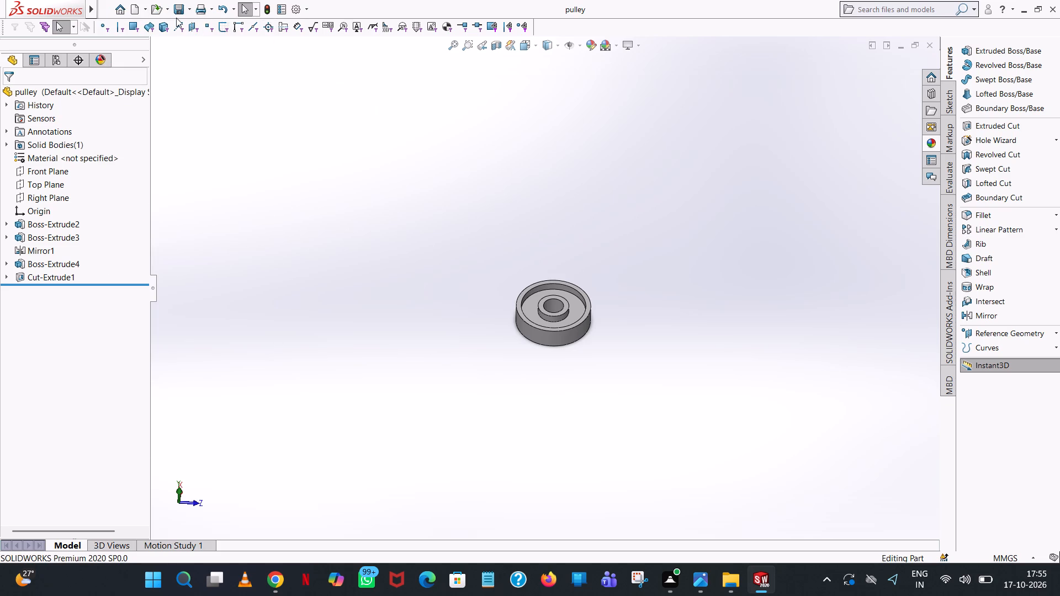
Create a new part document.
click(139, 8)
double_click(266, 267)
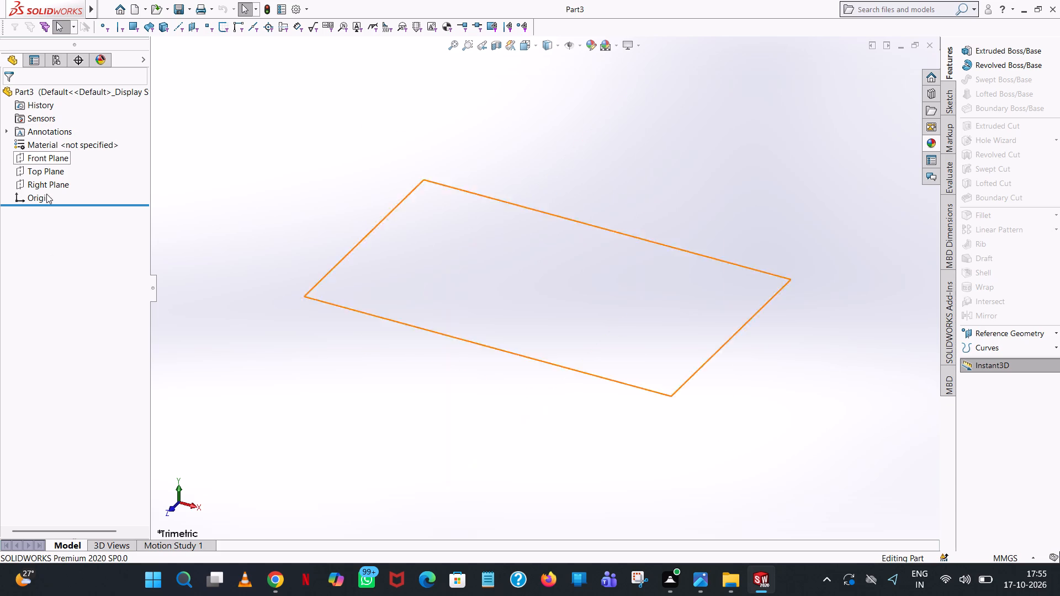
Start a sketch on the Top Plane and draw an origin-centred circle with radius 25/2 mm.
click(51, 172)
click(62, 156)
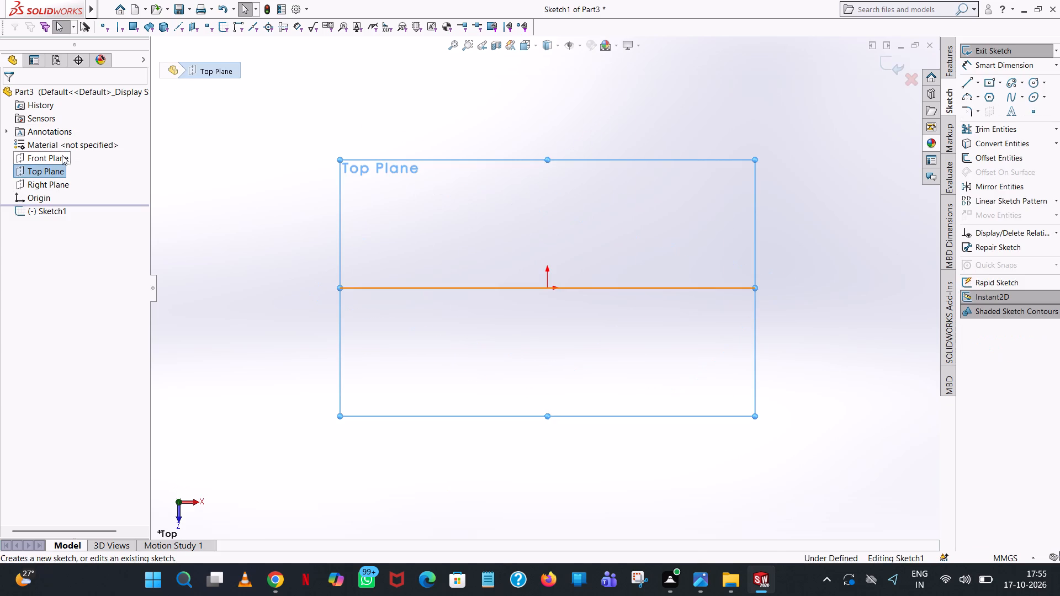
click(1036, 79)
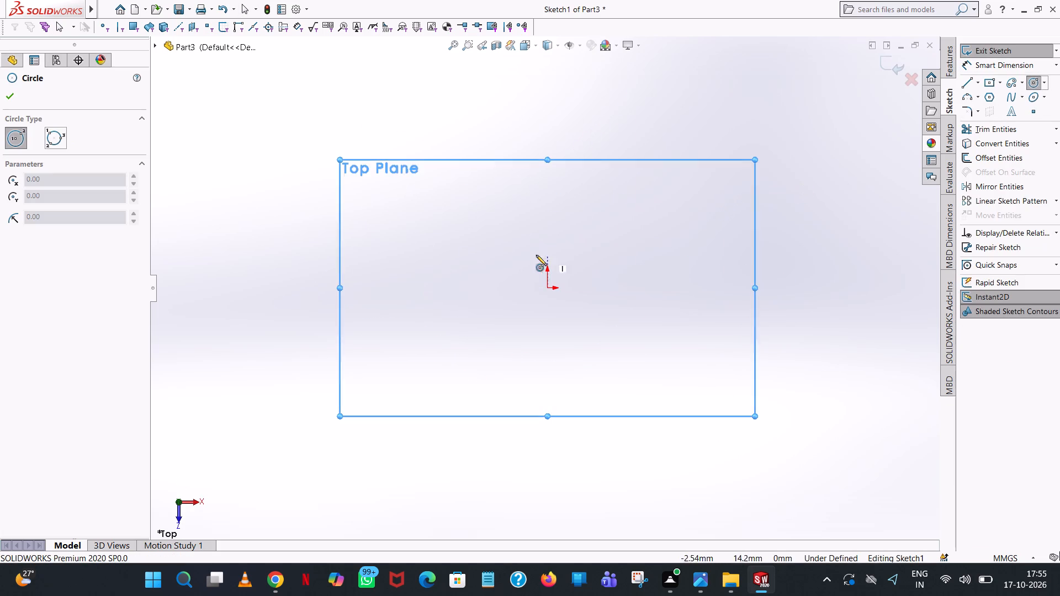
click(546, 288)
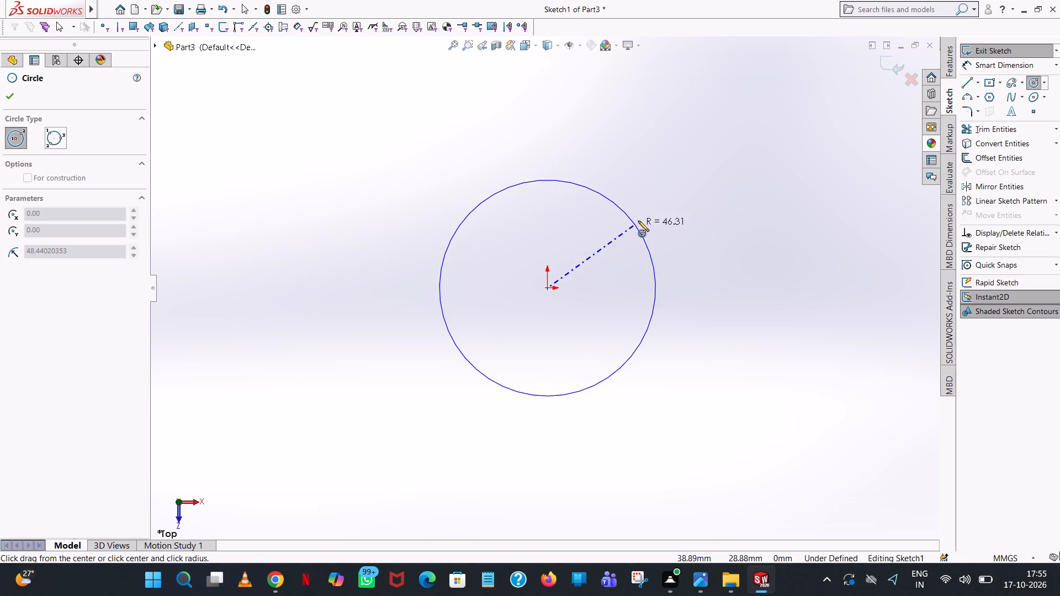
click(638, 221)
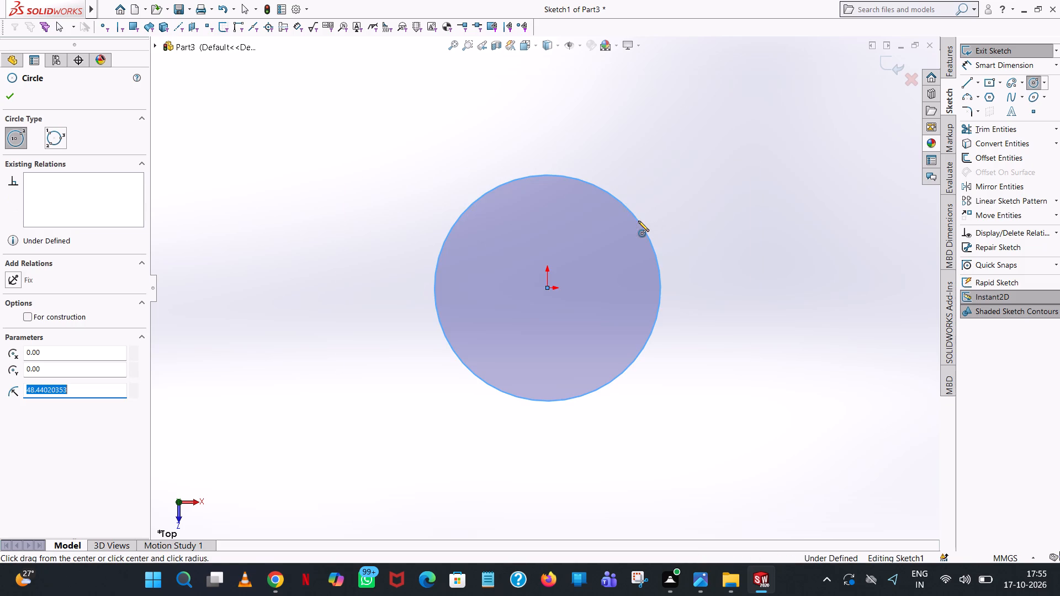
text(25/2)
key(Return)
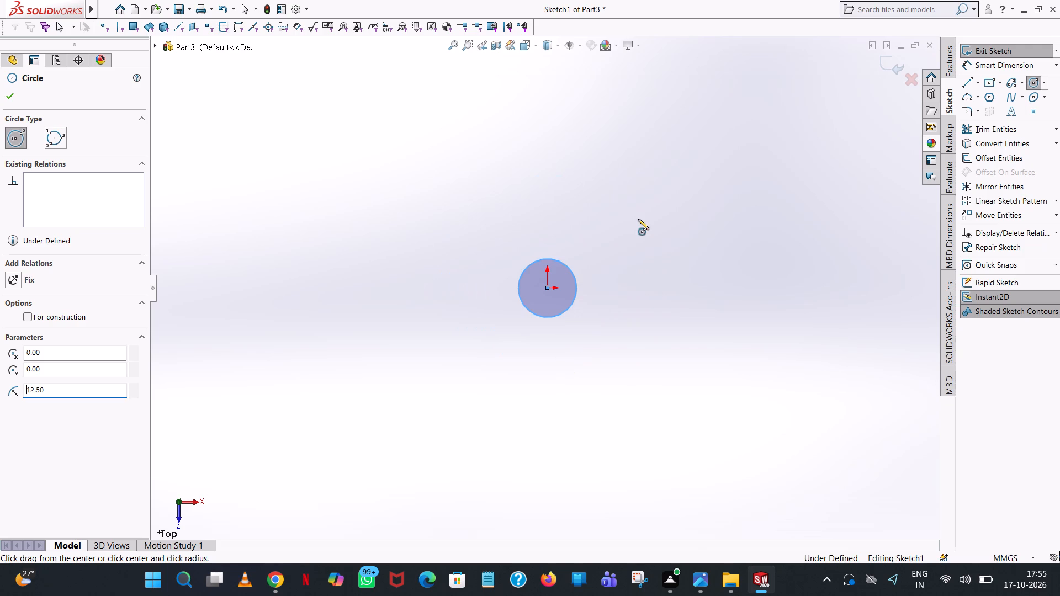
Draw a second, concentric circle at the origin with radius 19/2 mm inside the first one.
scroll(564, 268, down, 7)
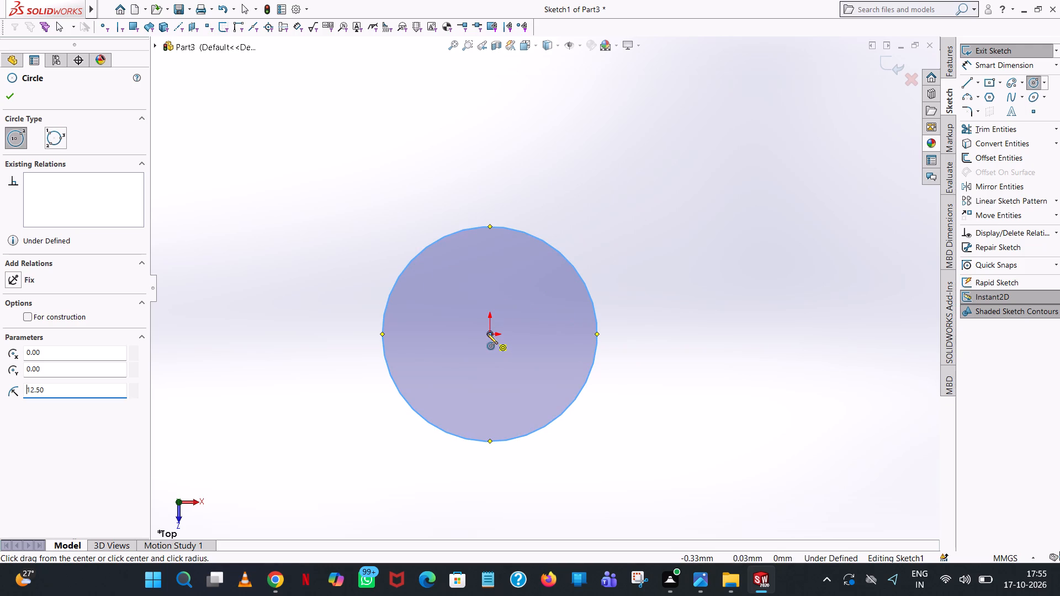
click(488, 333)
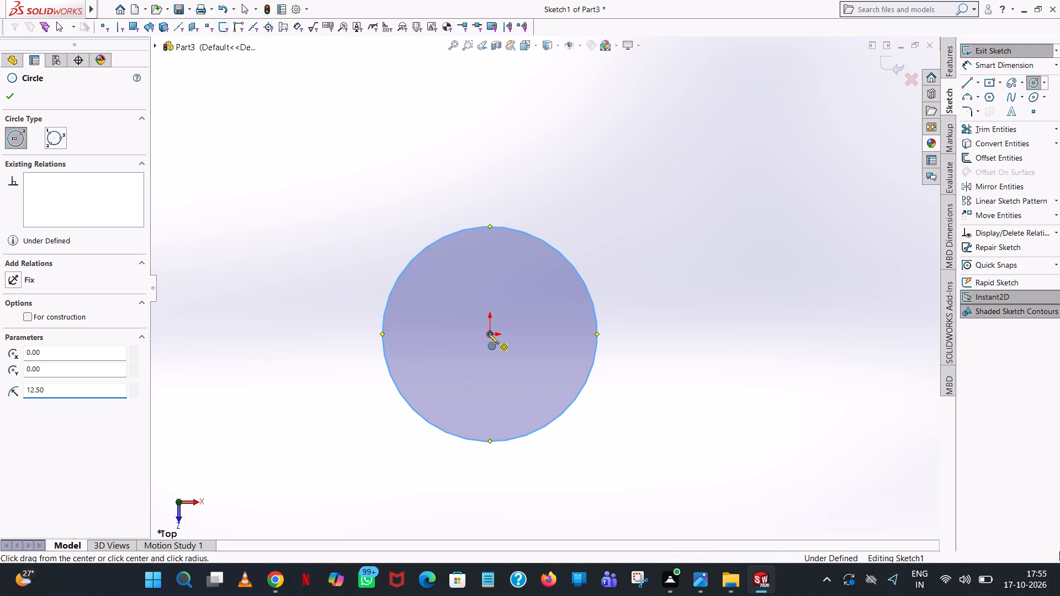
click(521, 252)
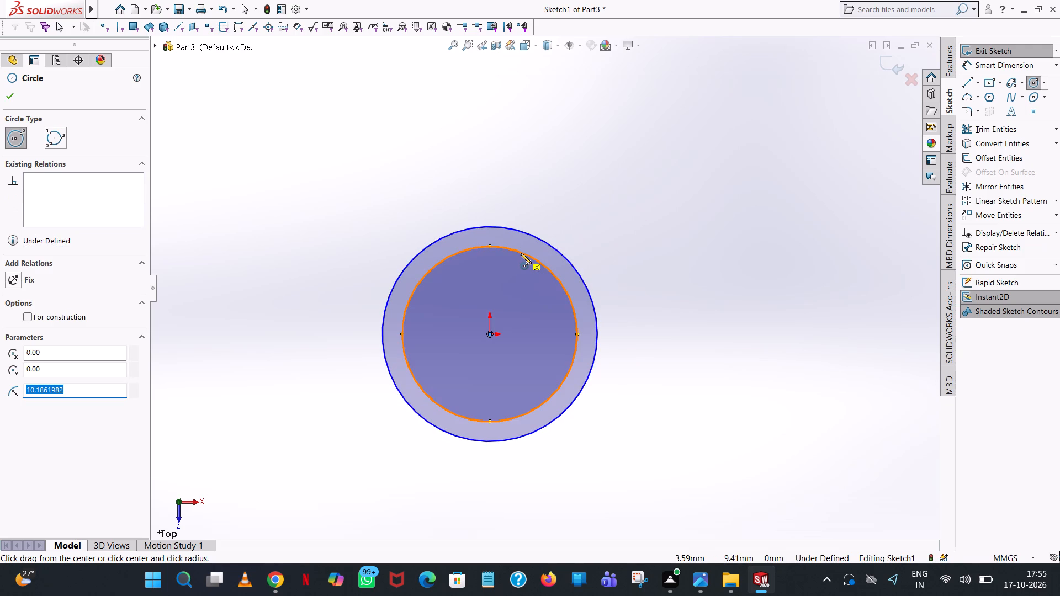
text(19/2)
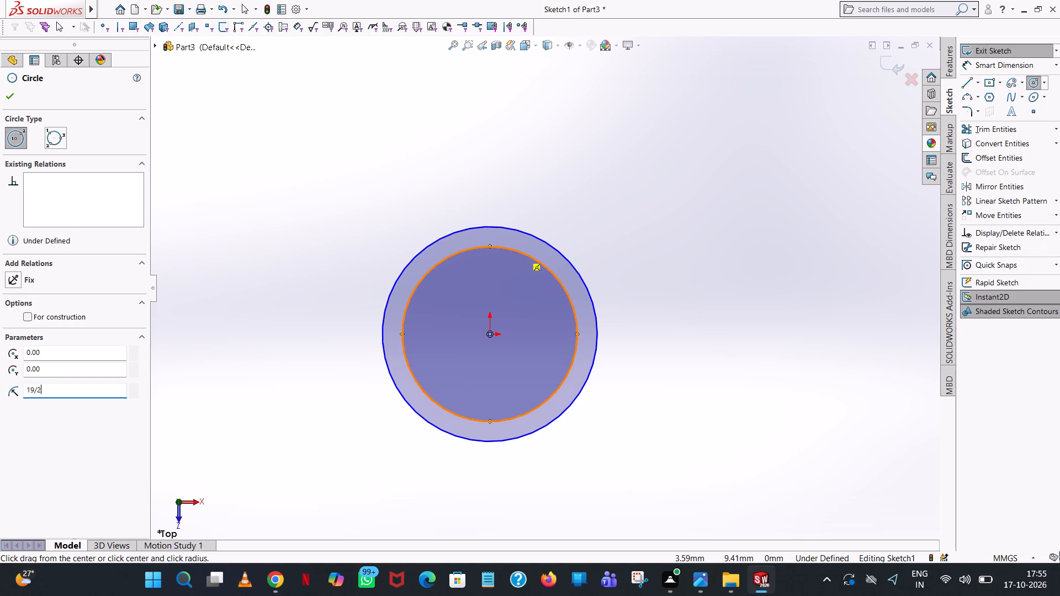
key(Return)
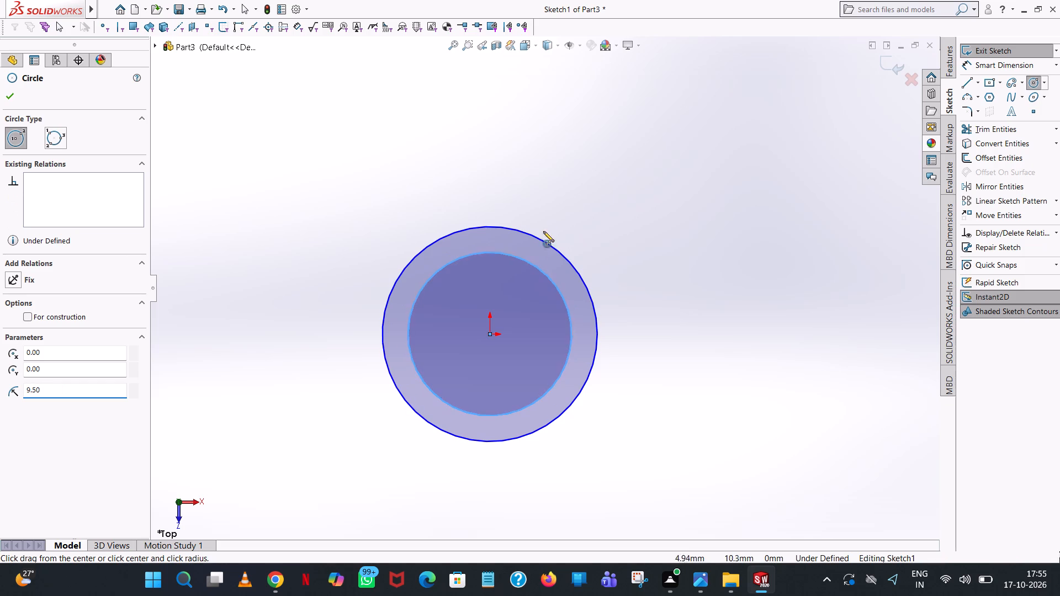
right_click(551, 222)
click(580, 228)
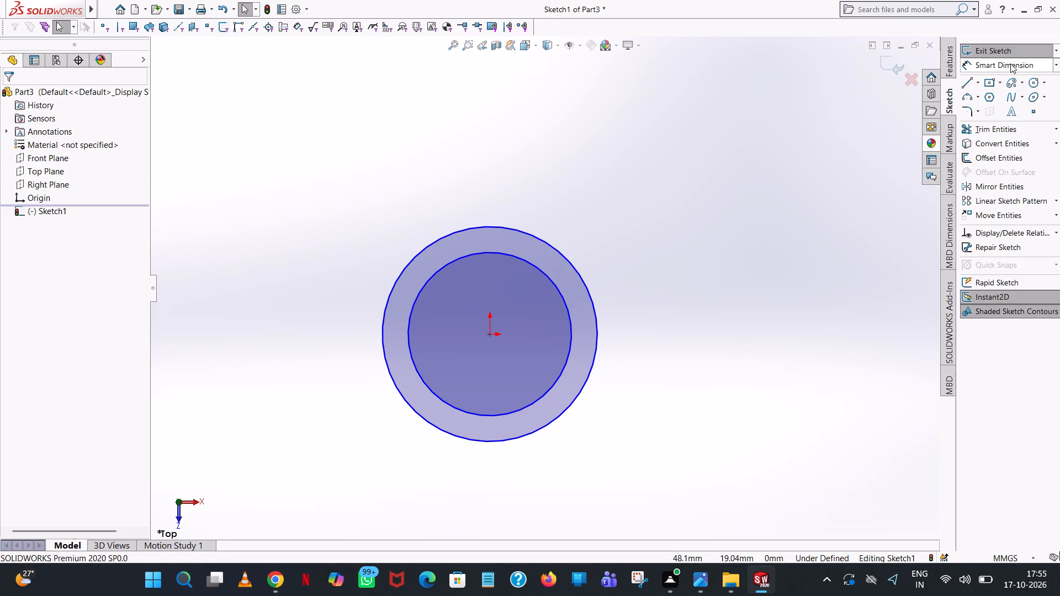
Dimension the outer circle's diameter as 25 mm and the inner circle's diameter as 19 mm.
click(1010, 63)
click(529, 228)
click(526, 232)
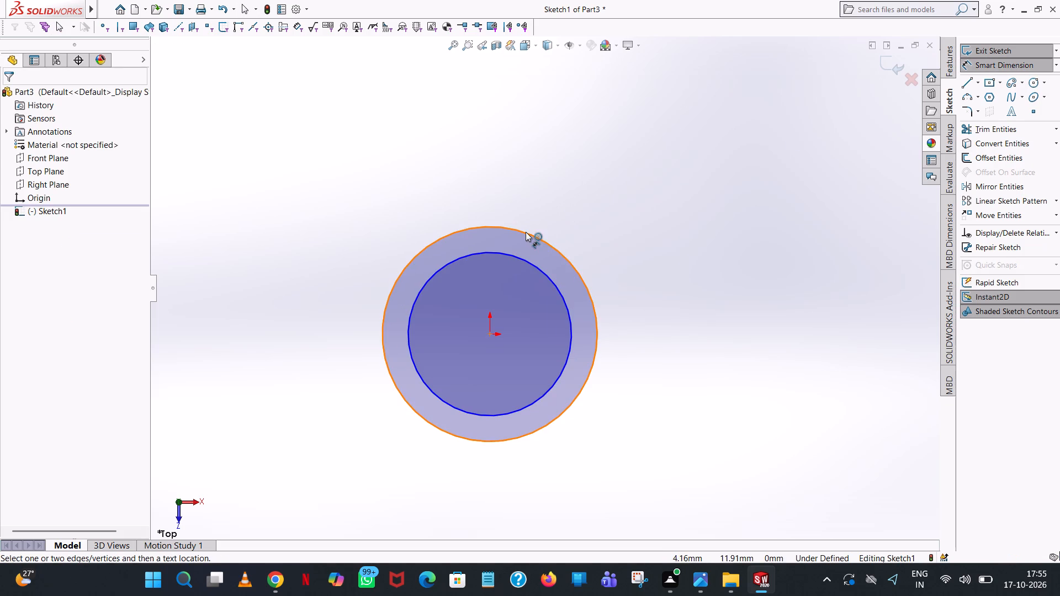
click(847, 310)
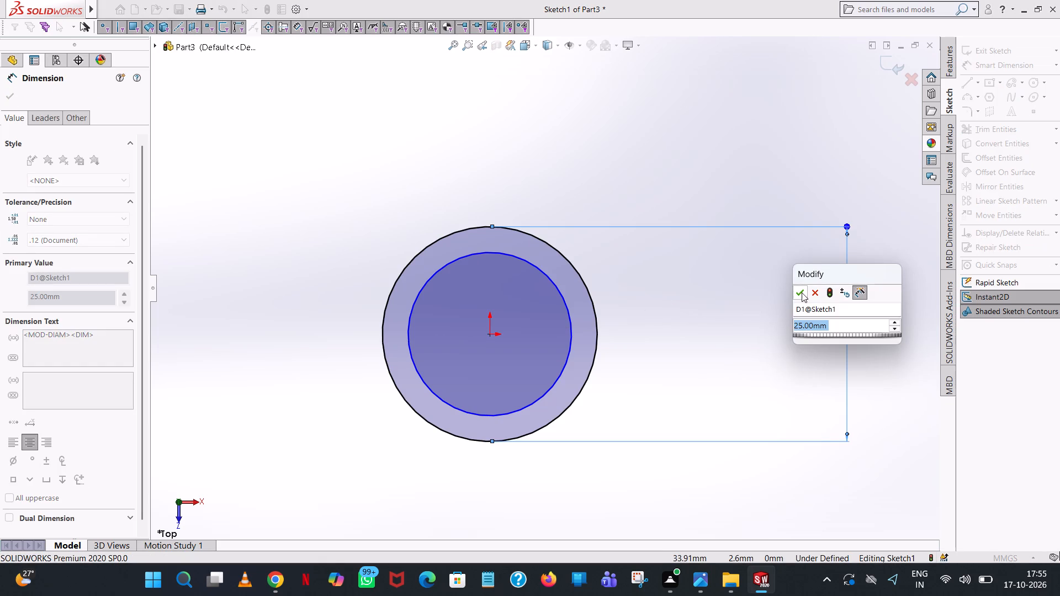
click(802, 292)
click(698, 141)
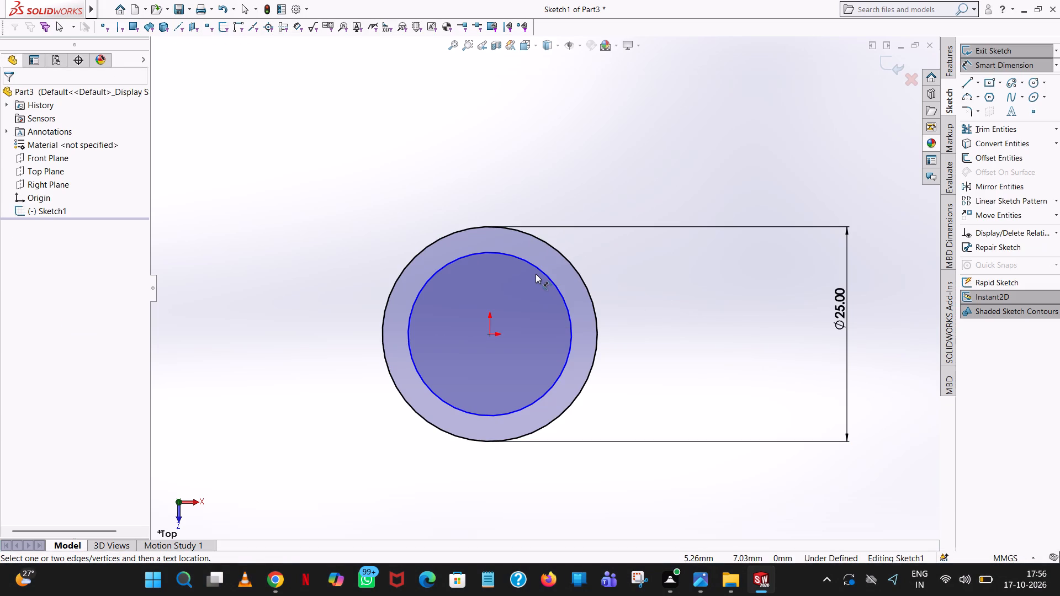
click(541, 272)
click(739, 272)
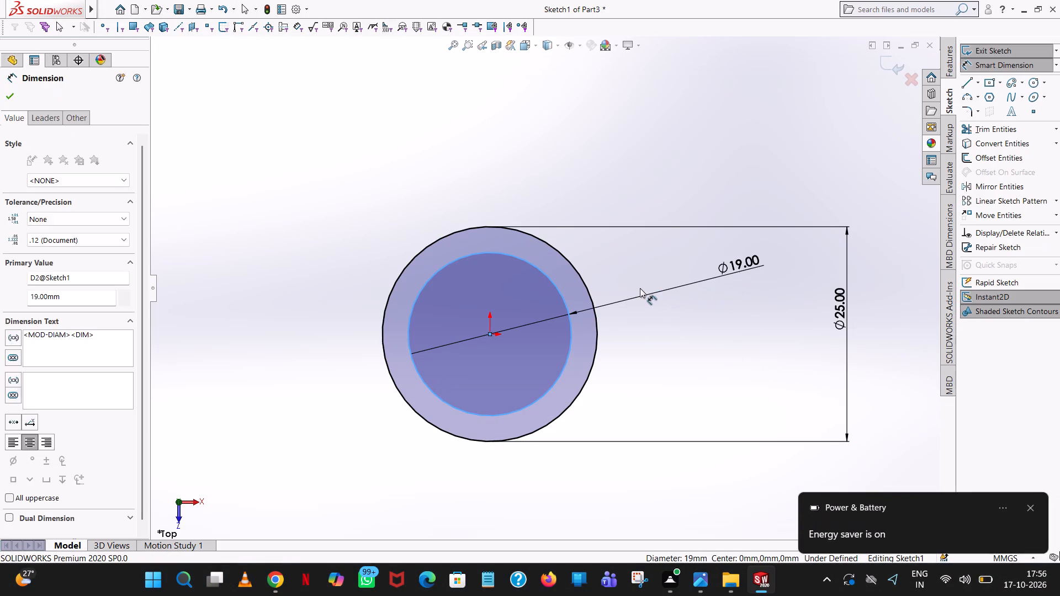
click(687, 246)
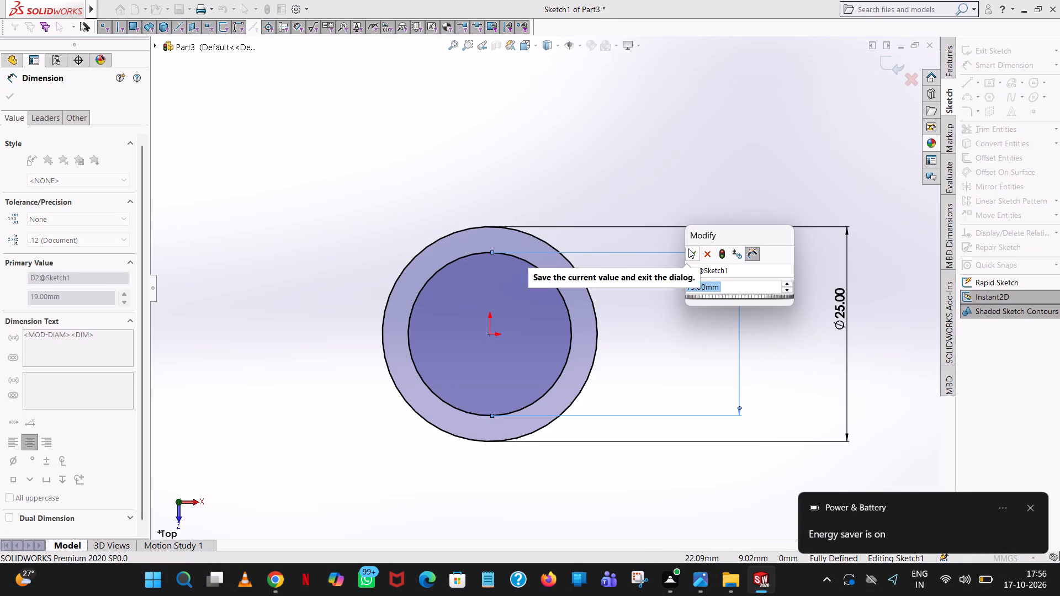
click(689, 249)
click(534, 141)
Extrude the ring between the two circles as a blind boss 25 mm deep.
click(947, 55)
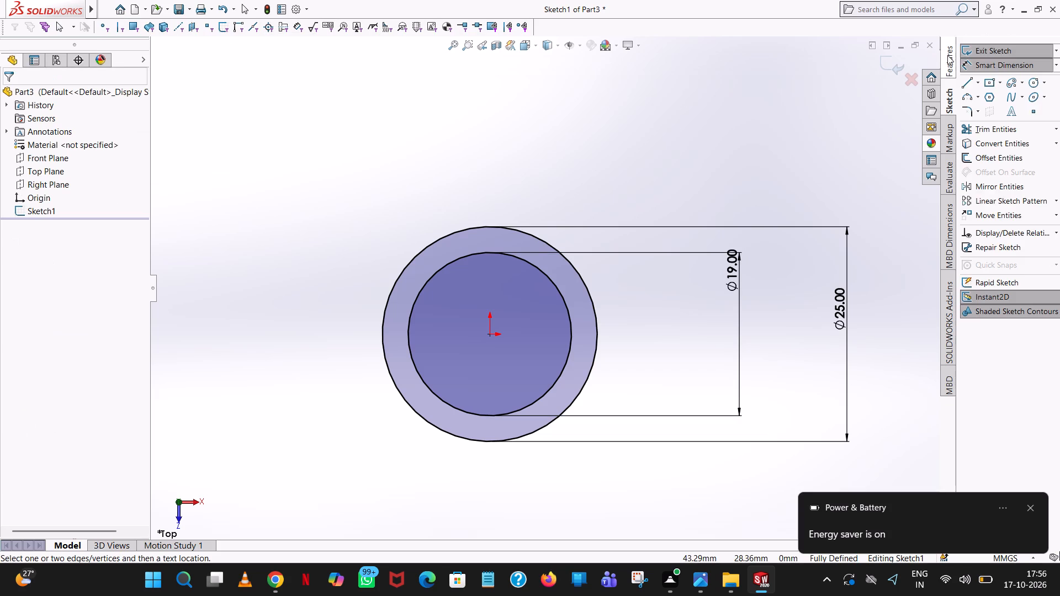
click(978, 56)
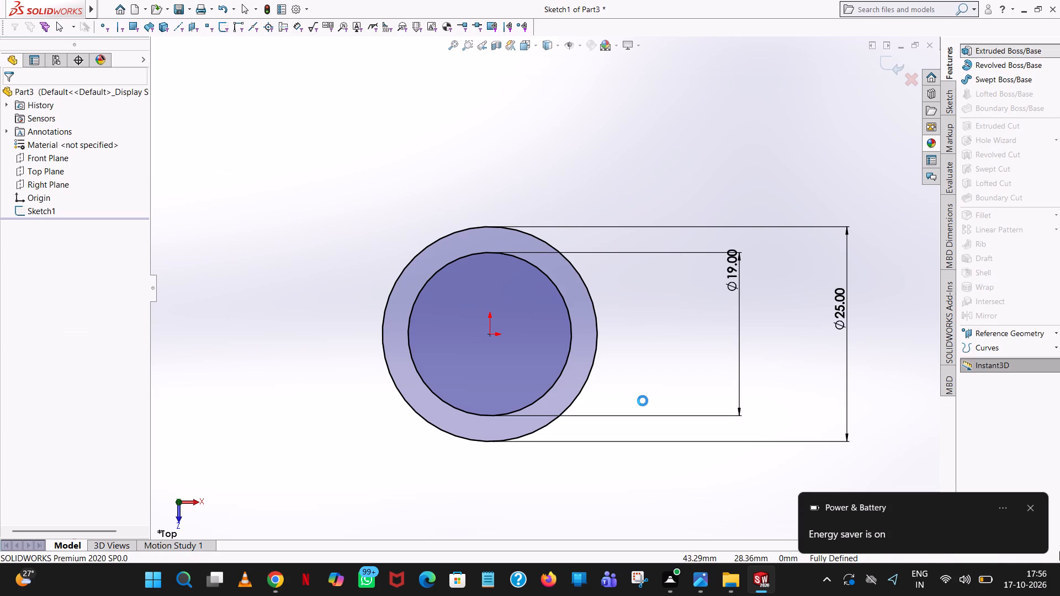
middle_drag(666, 361, 684, 272)
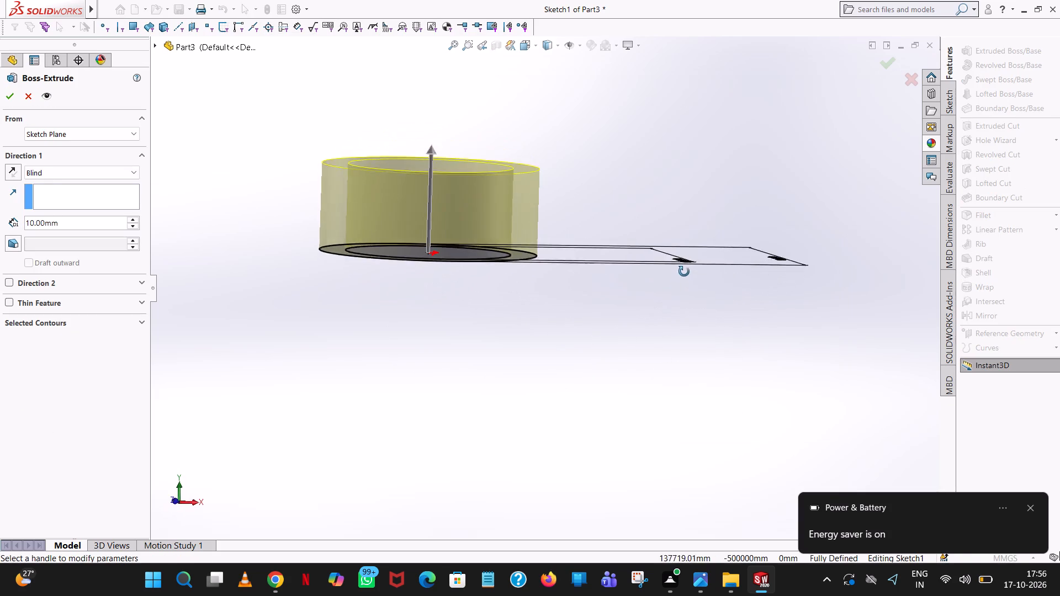
middle_drag(684, 272, 753, 376)
double_click(114, 216)
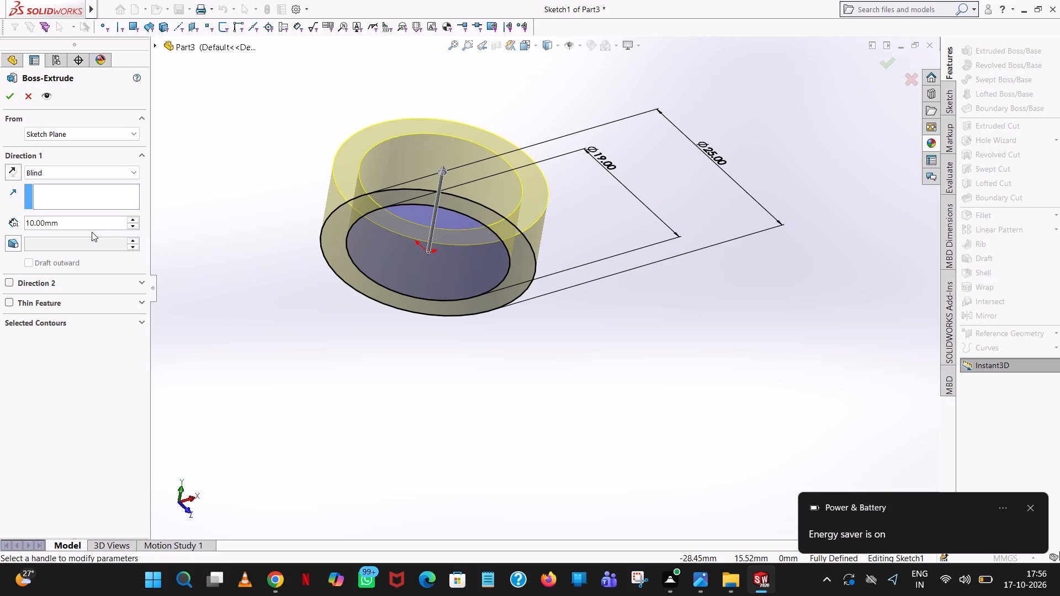
double_click(91, 223)
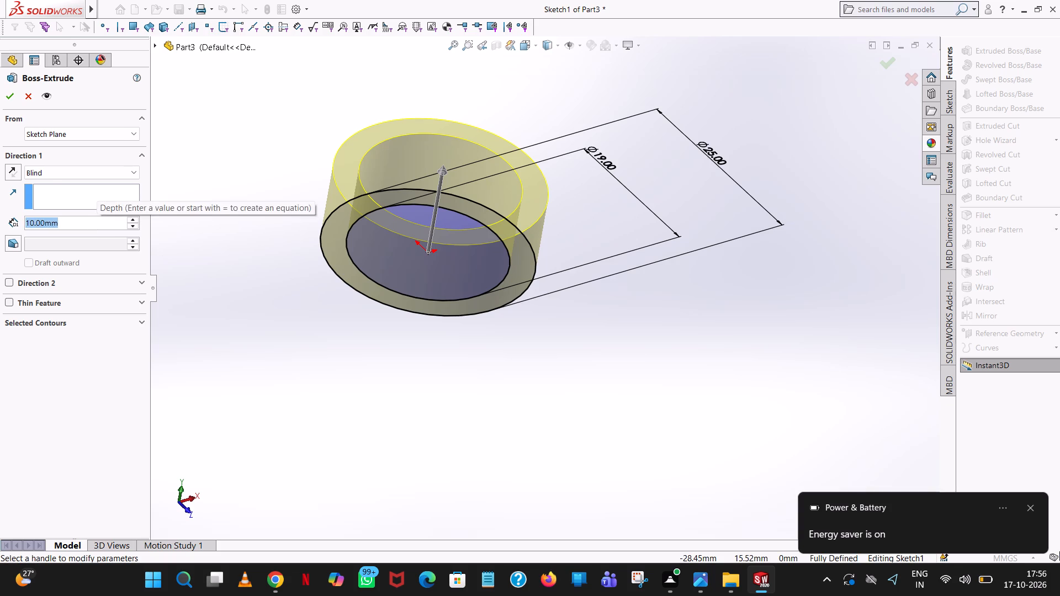
text(25)
key(Return)
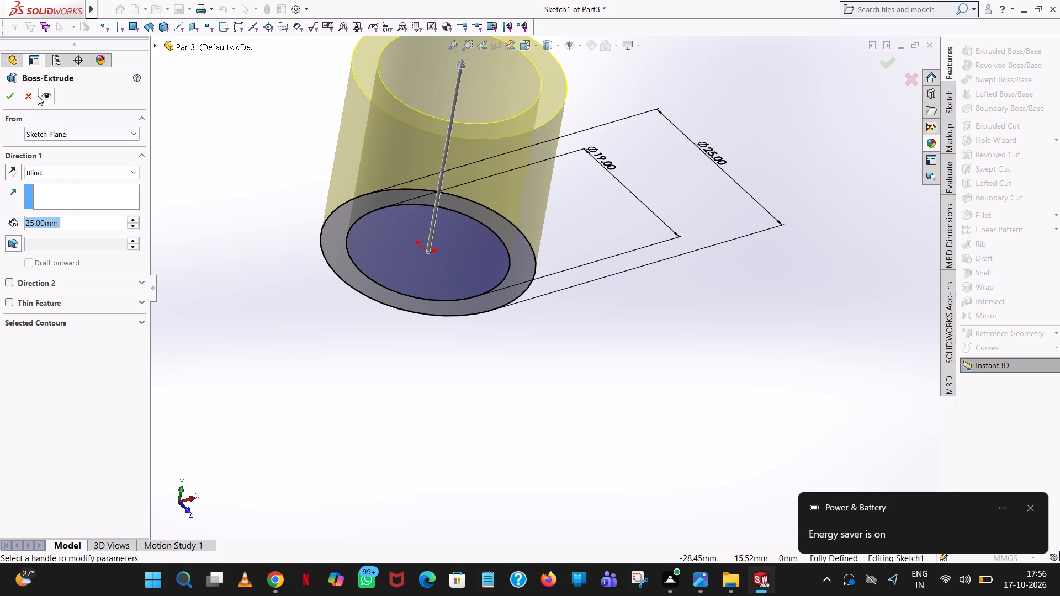
click(10, 92)
Apply the light grey standard colour, RGB 192, 192, 192, to the extruded bush feature.
scroll(621, 346, up, 4)
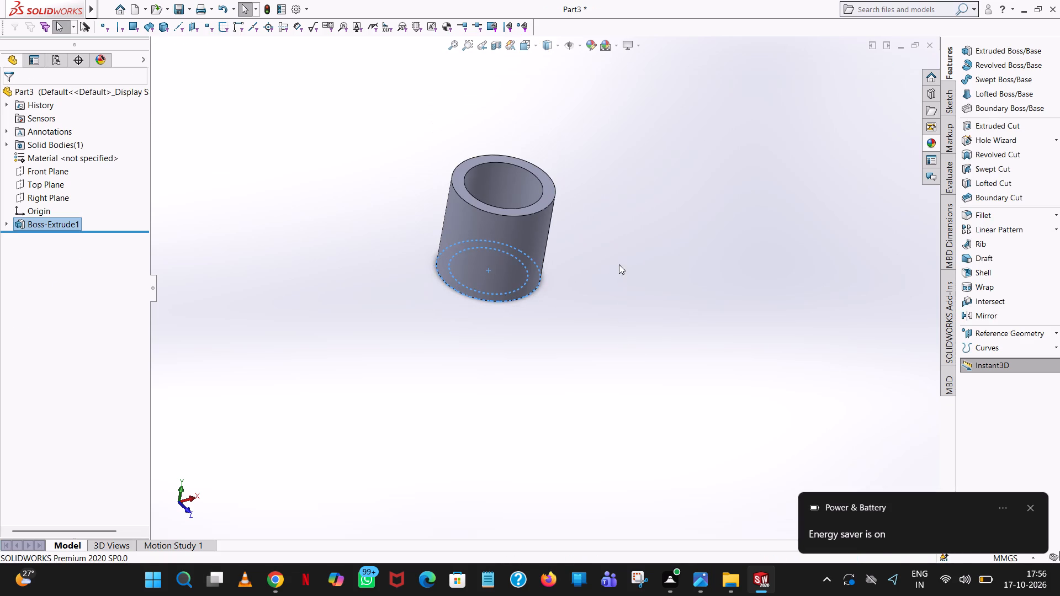
click(618, 249)
scroll(618, 249, up, 1)
middle_drag(614, 169, 619, 87)
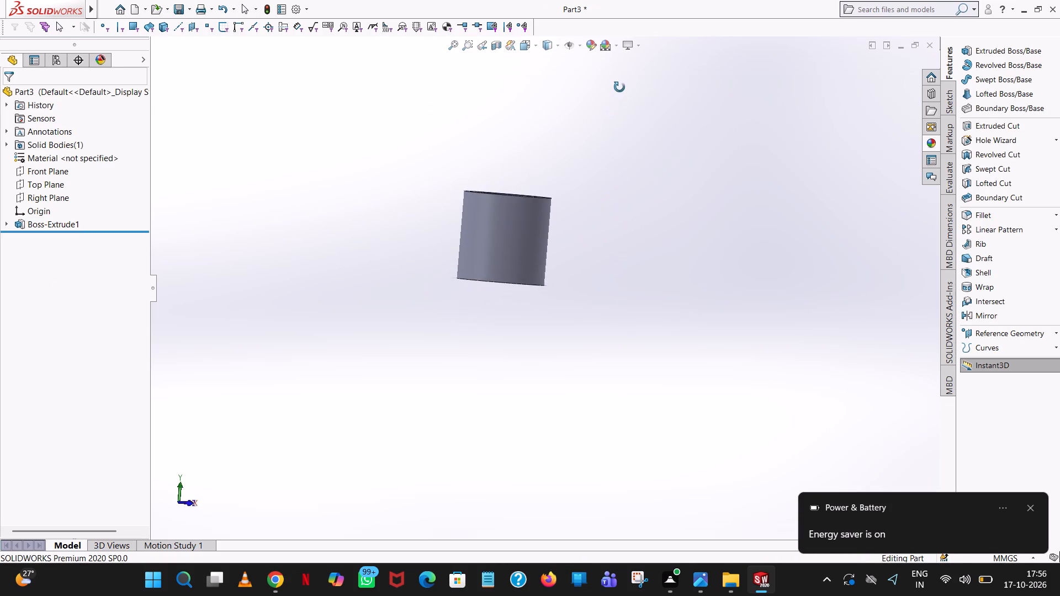
middle_drag(619, 87, 634, 105)
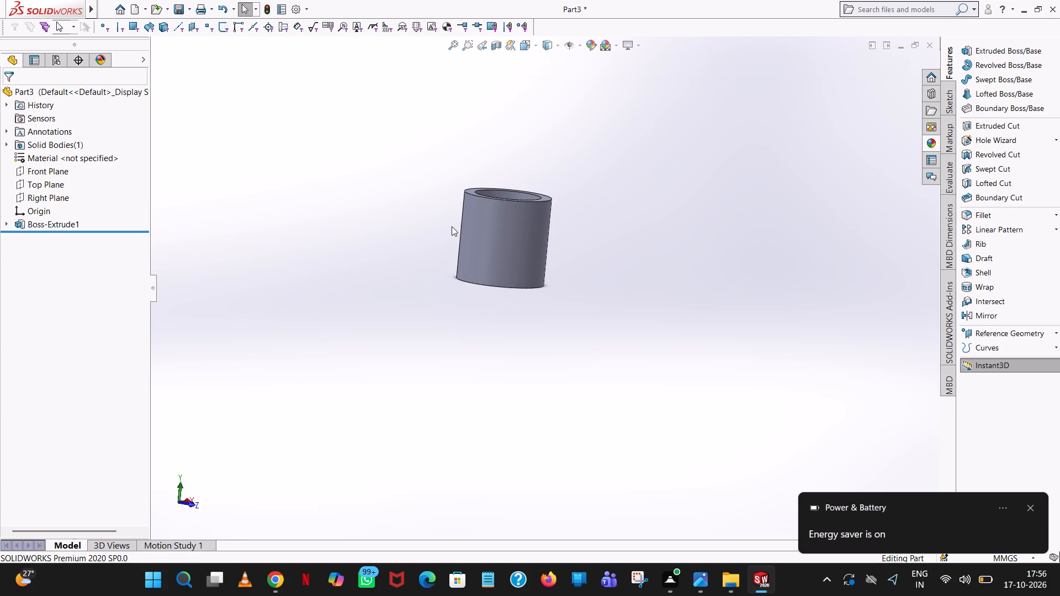
right_click(470, 226)
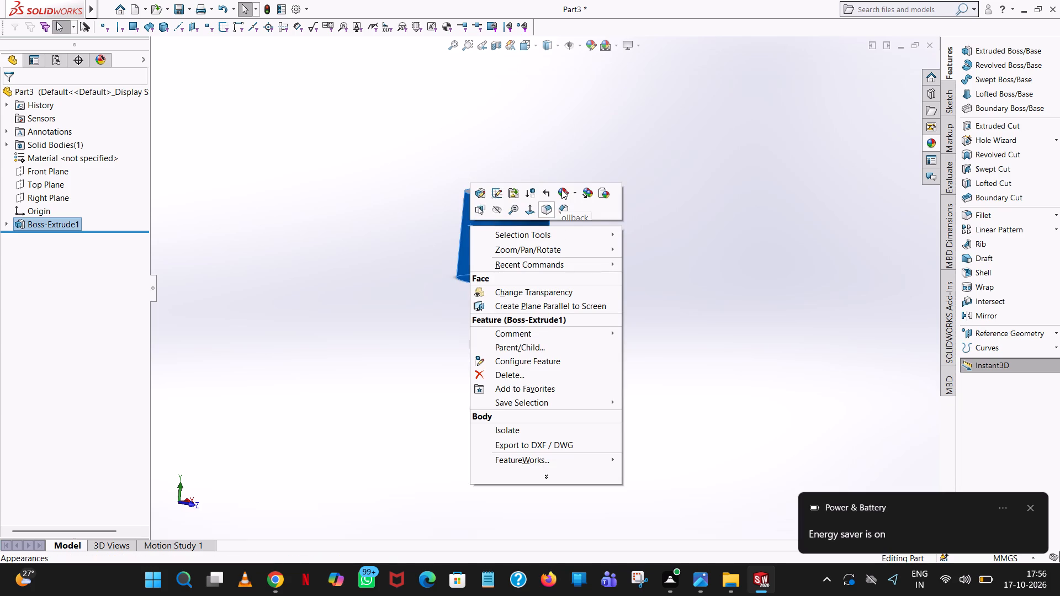
click(561, 189)
click(563, 190)
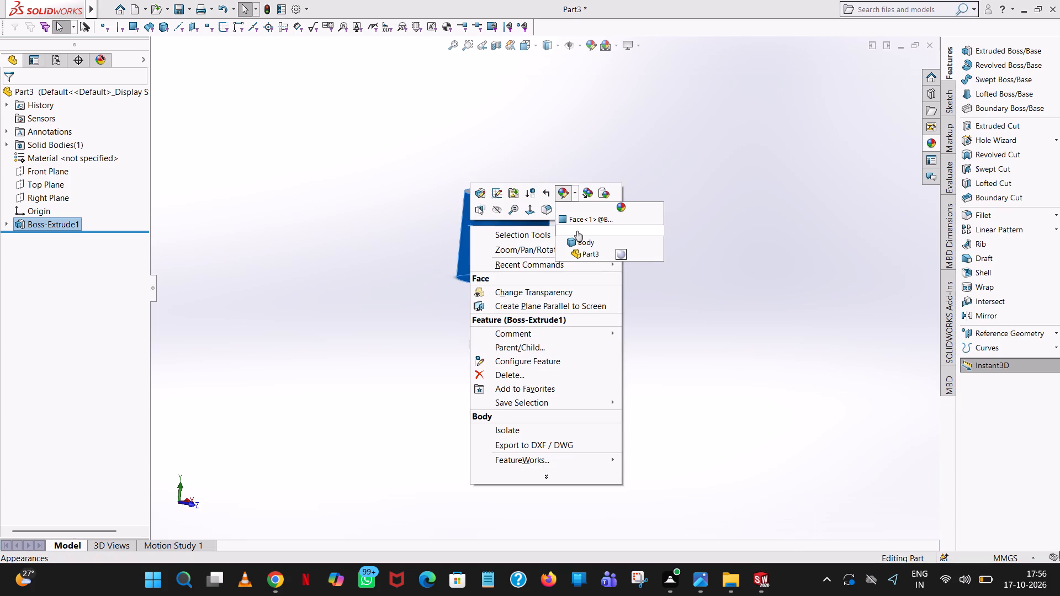
click(578, 240)
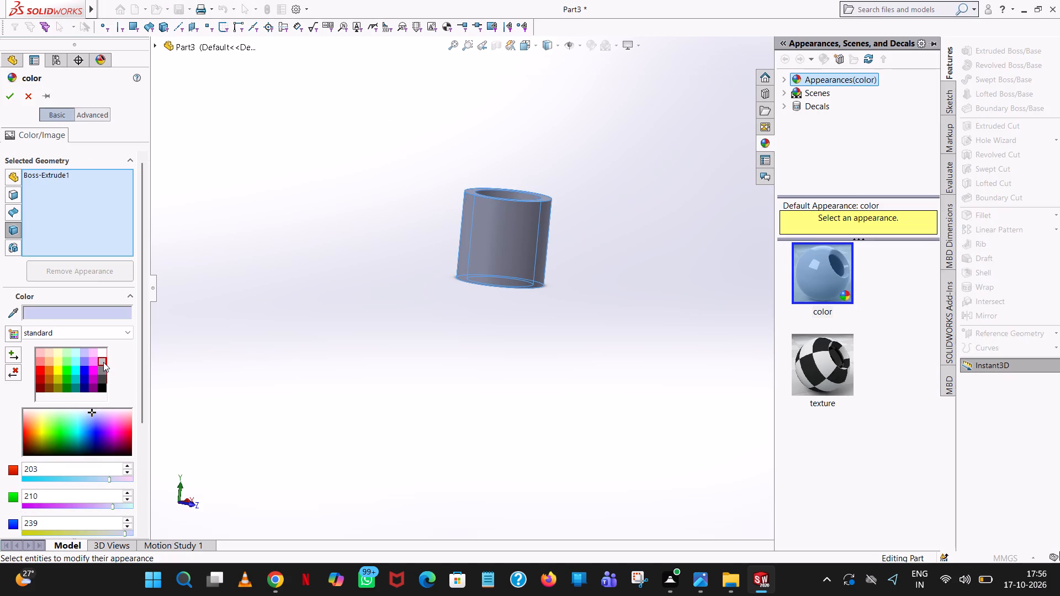
click(103, 360)
click(9, 90)
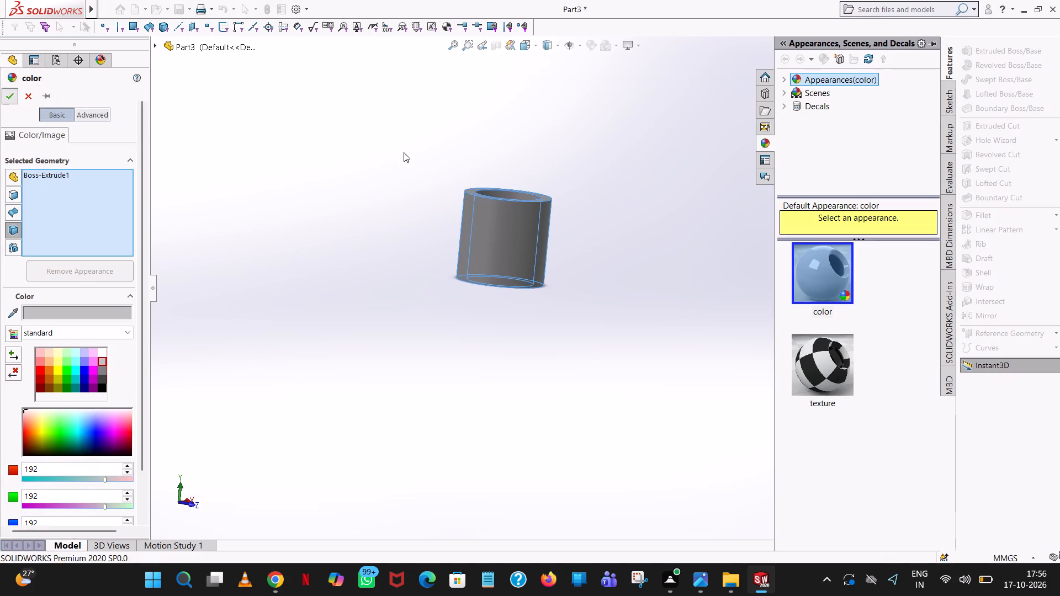
click(478, 163)
Save the part as bushing in the support and pulley folder.
middle_drag(479, 169, 484, 379)
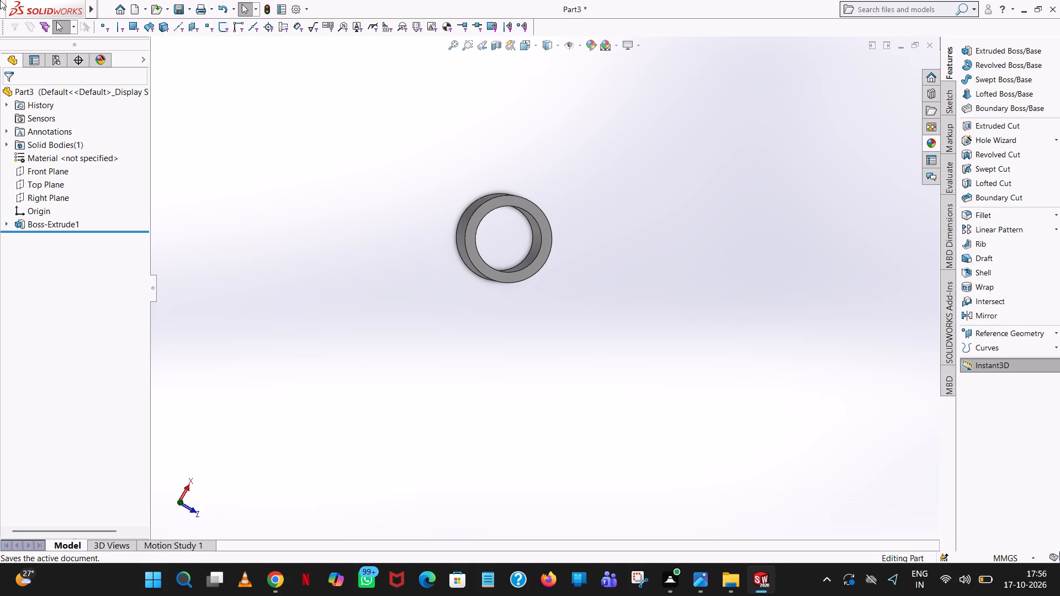
click(183, 82)
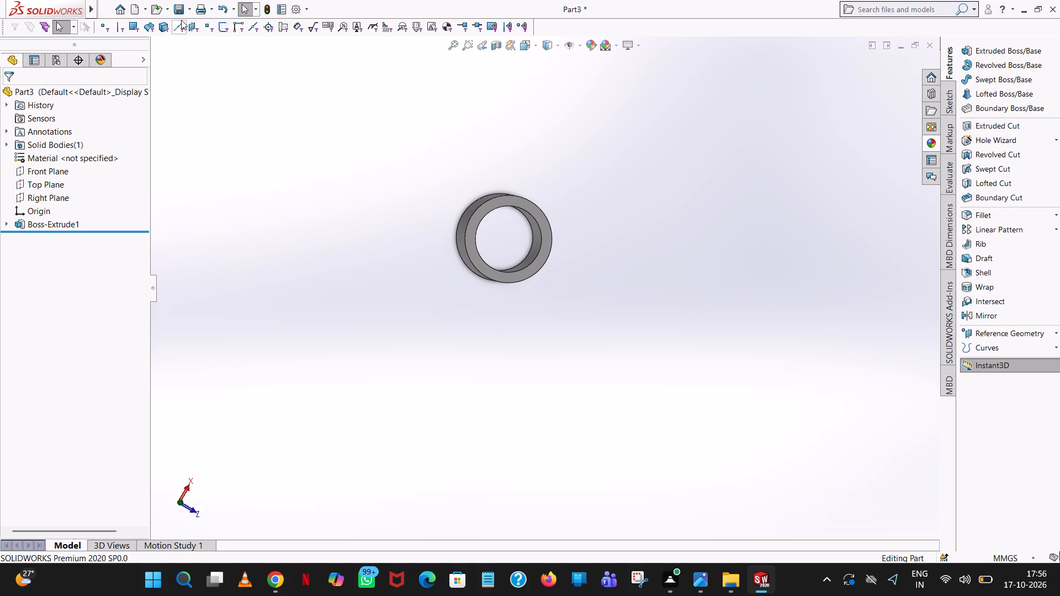
click(175, 13)
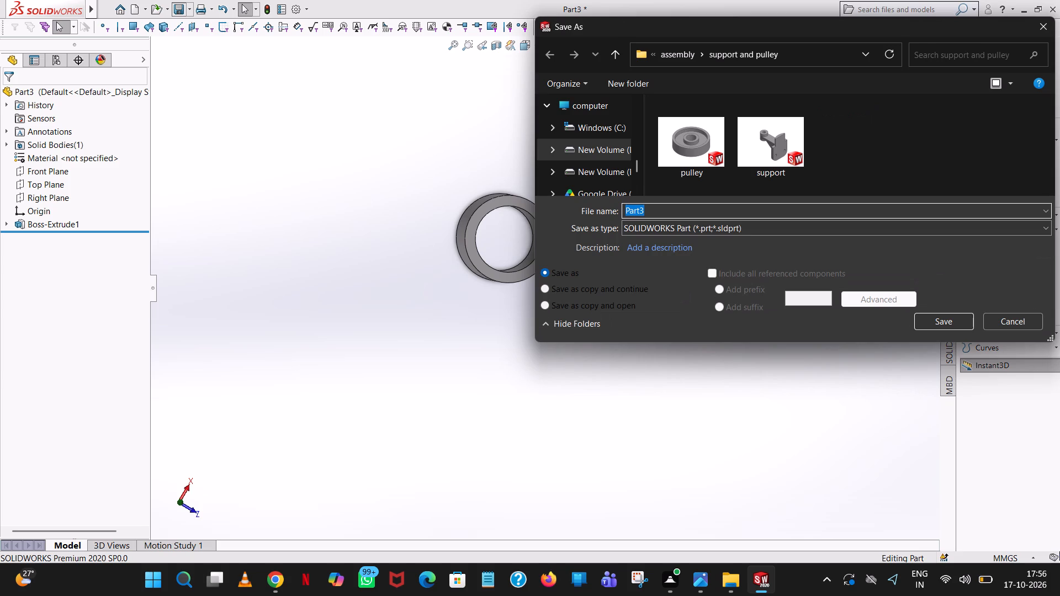
text(bus)
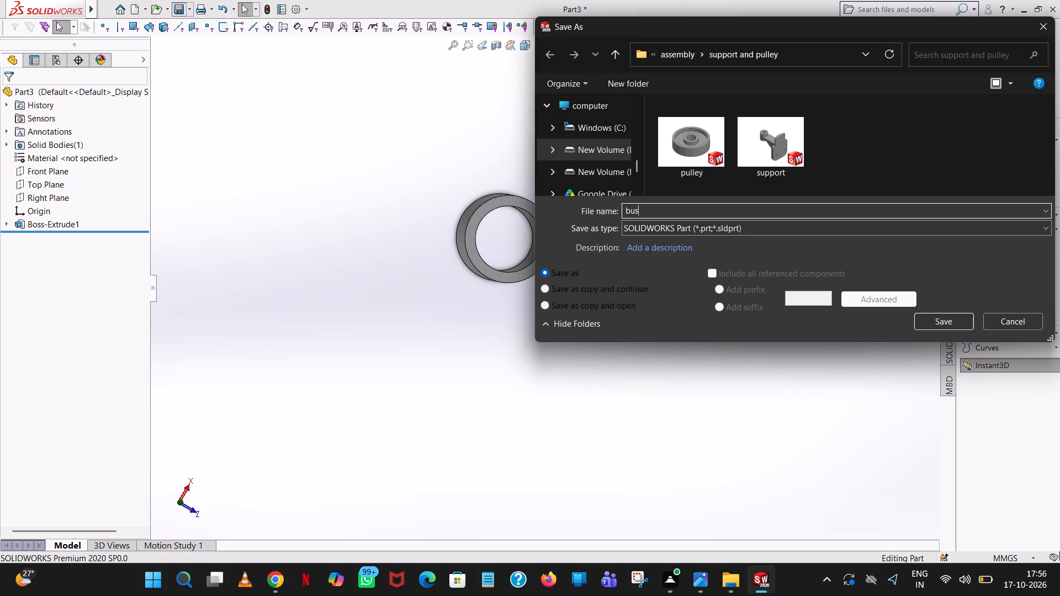
text(hing)
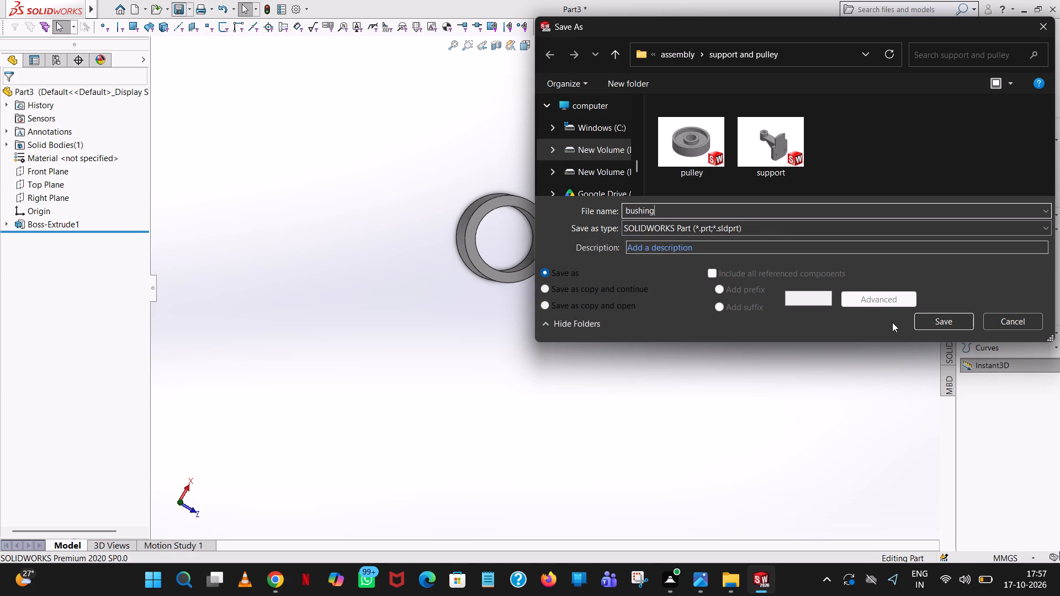
click(947, 320)
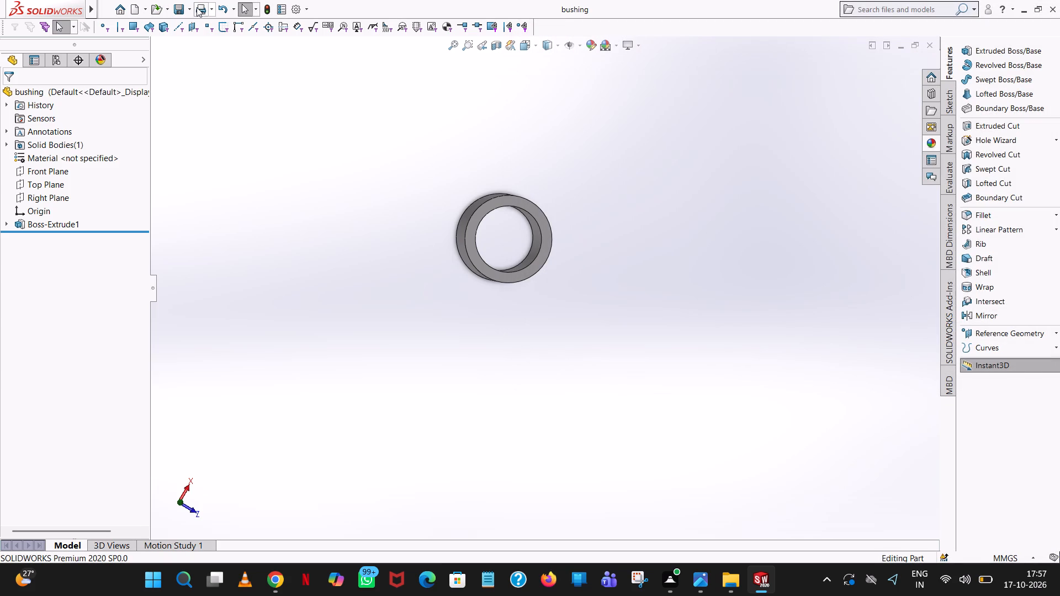
Save a copy of the bushing as an Adobe PDF file named bushing in the same folder.
click(190, 8)
click(184, 38)
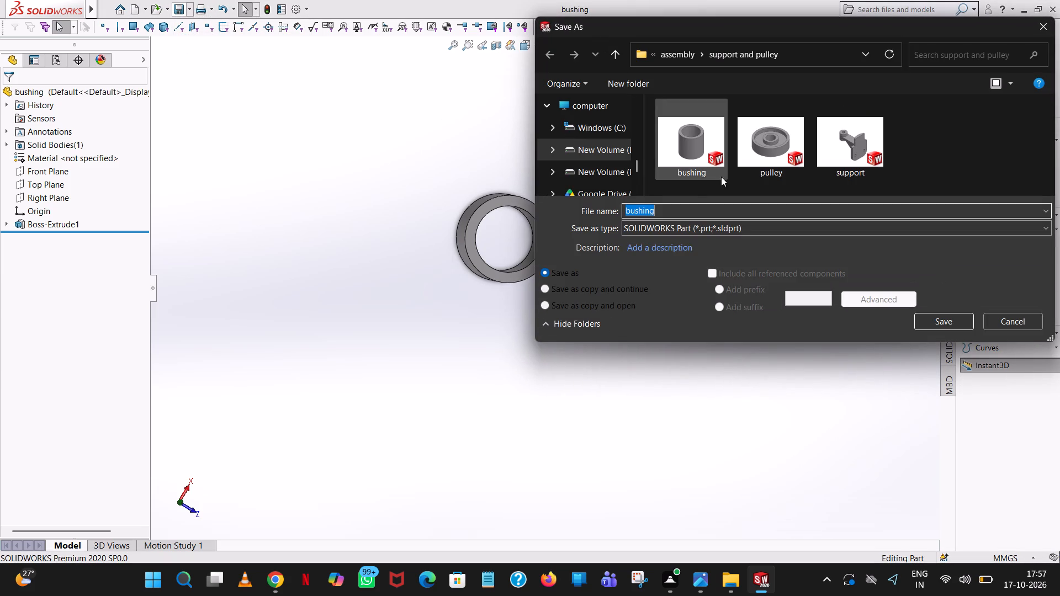
click(669, 228)
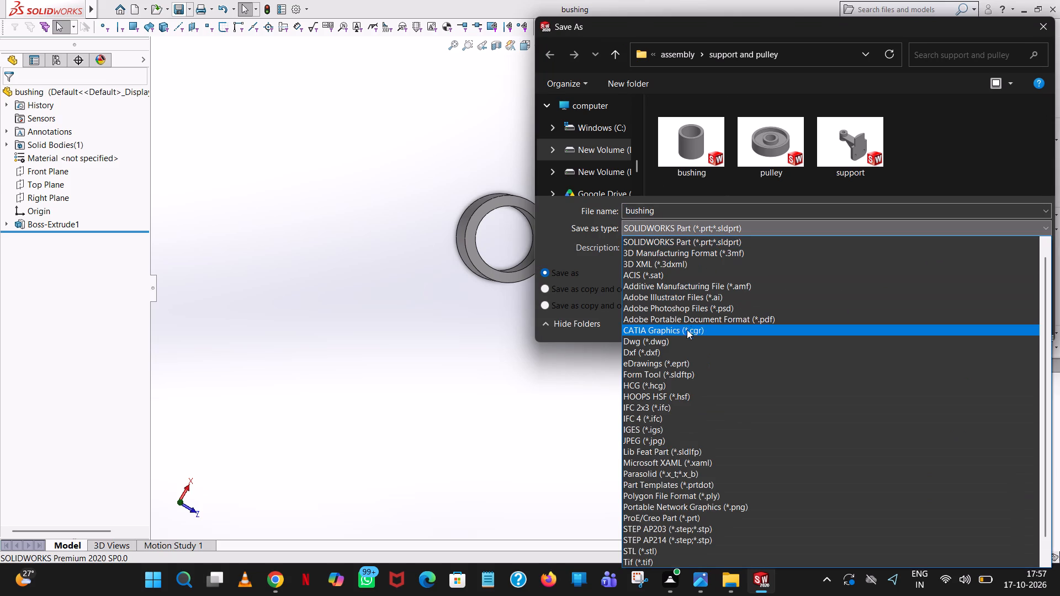
click(692, 324)
click(946, 344)
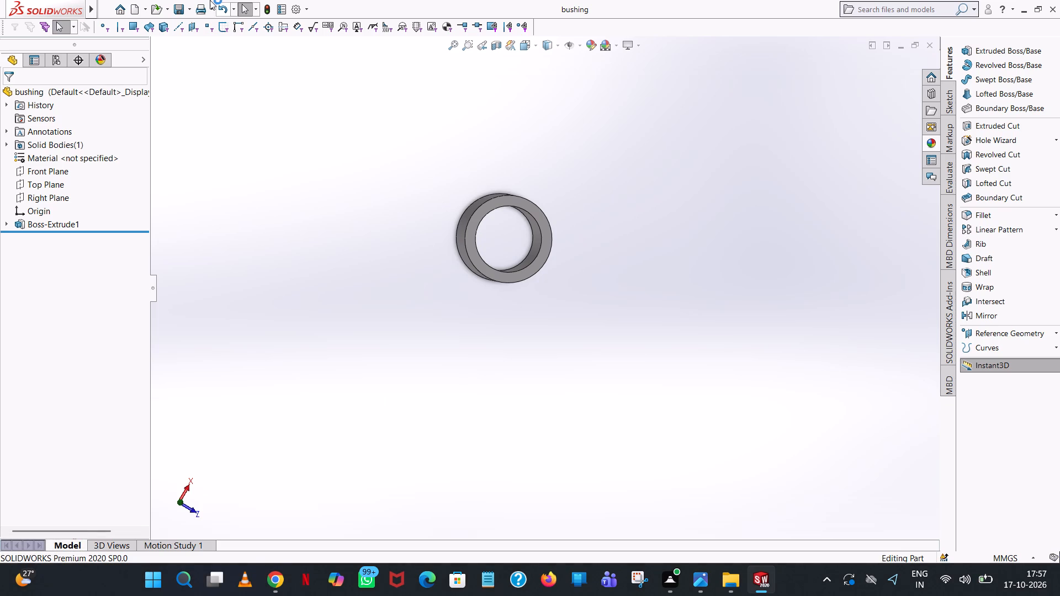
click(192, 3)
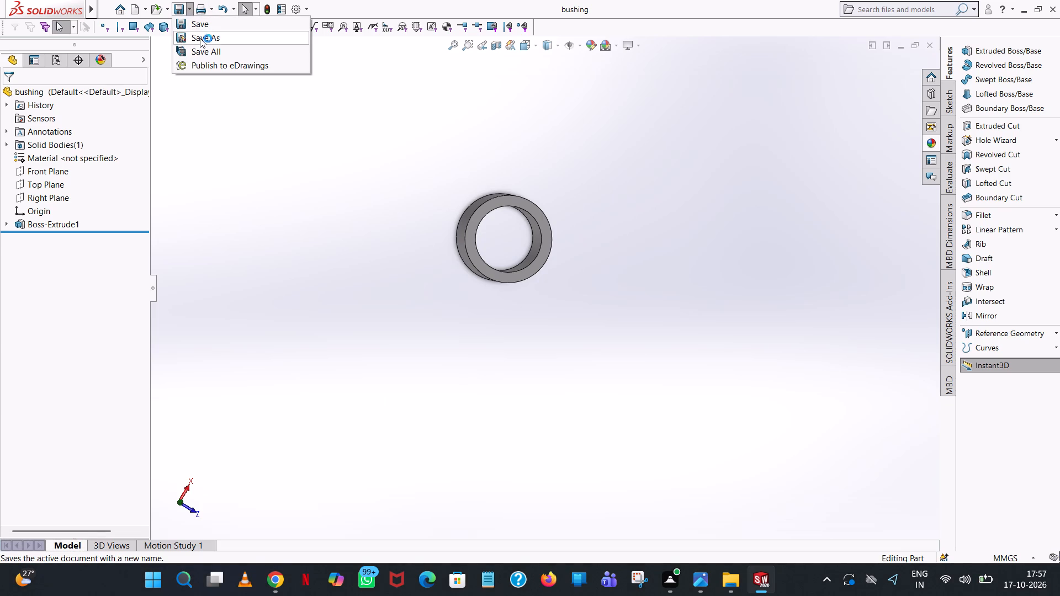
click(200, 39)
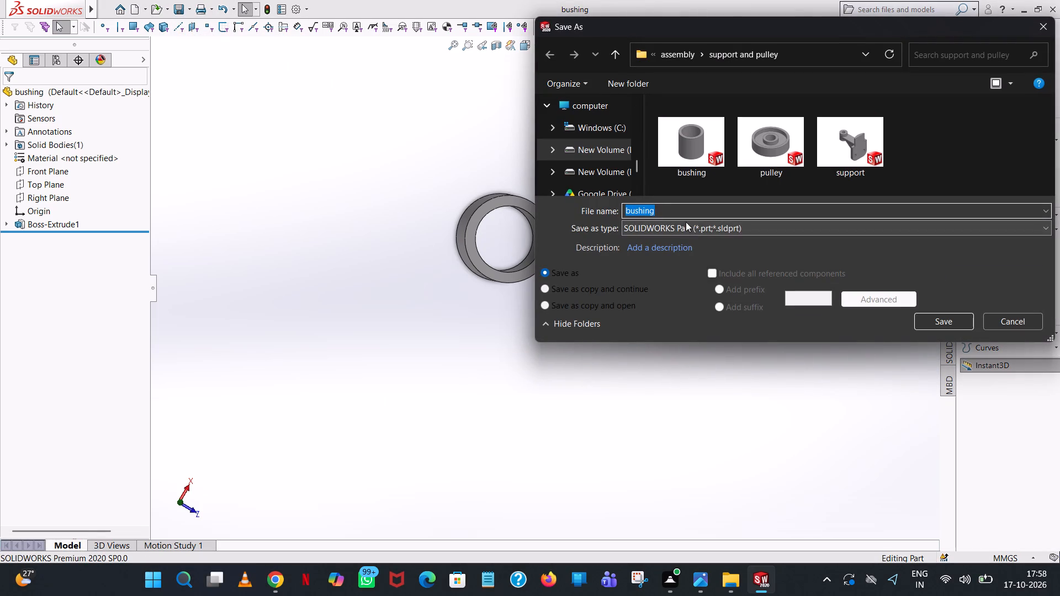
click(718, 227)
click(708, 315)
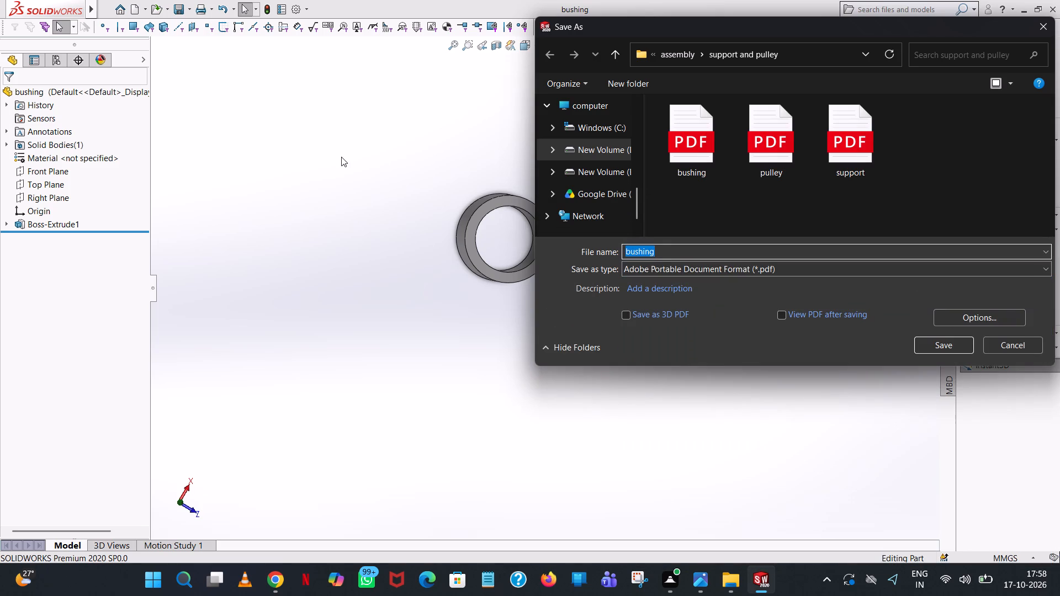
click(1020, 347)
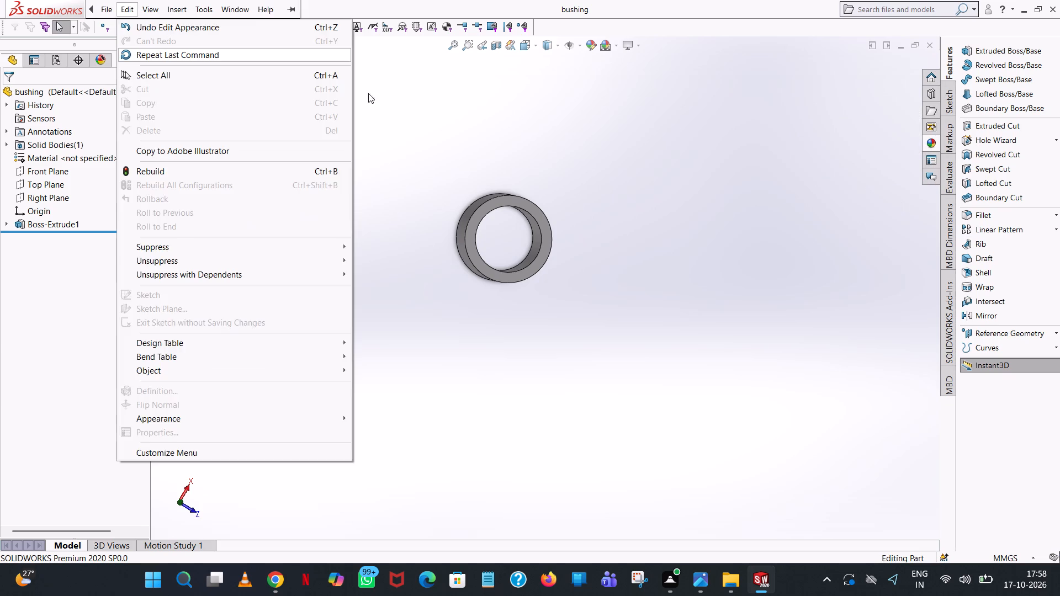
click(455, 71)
Create a new part document.
click(130, 8)
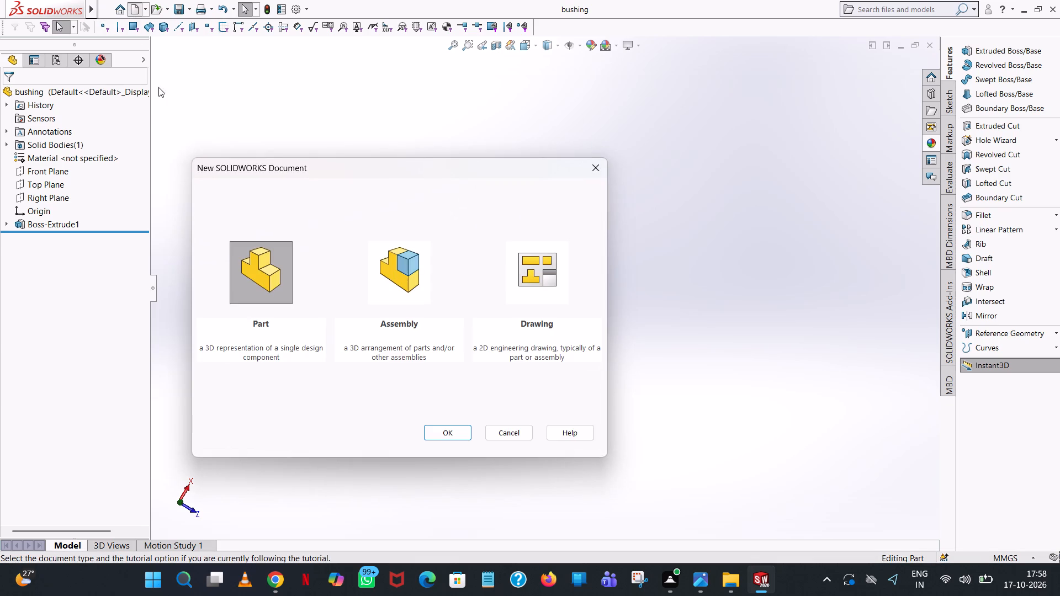
double_click(245, 284)
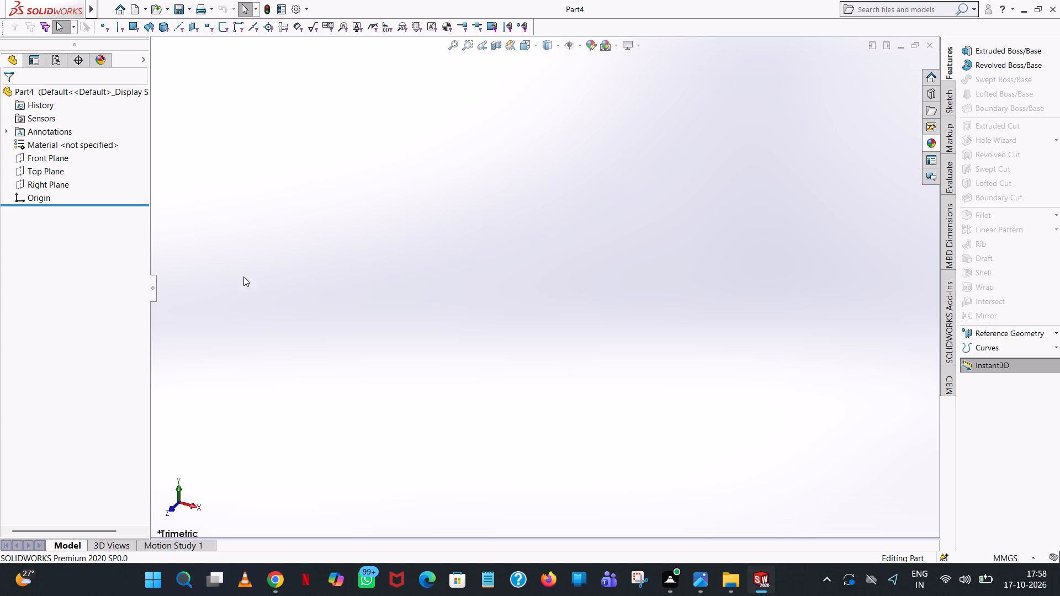
Start a sketch on the Top Plane and draw an origin-centred circle with radius 2 mm.
click(45, 169)
click(51, 157)
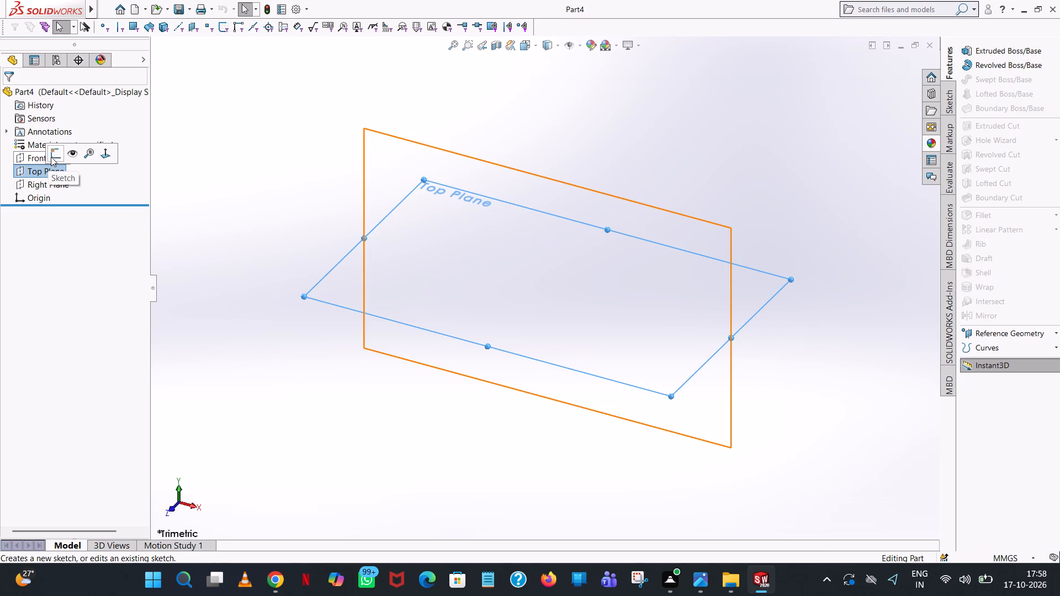
click(1033, 77)
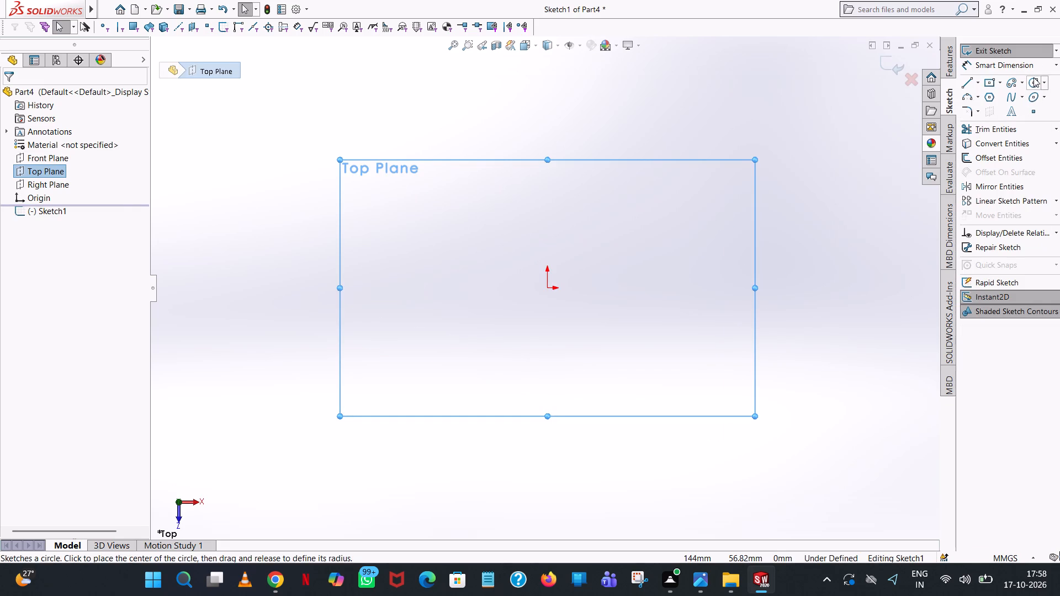
scroll(487, 331, down, 3)
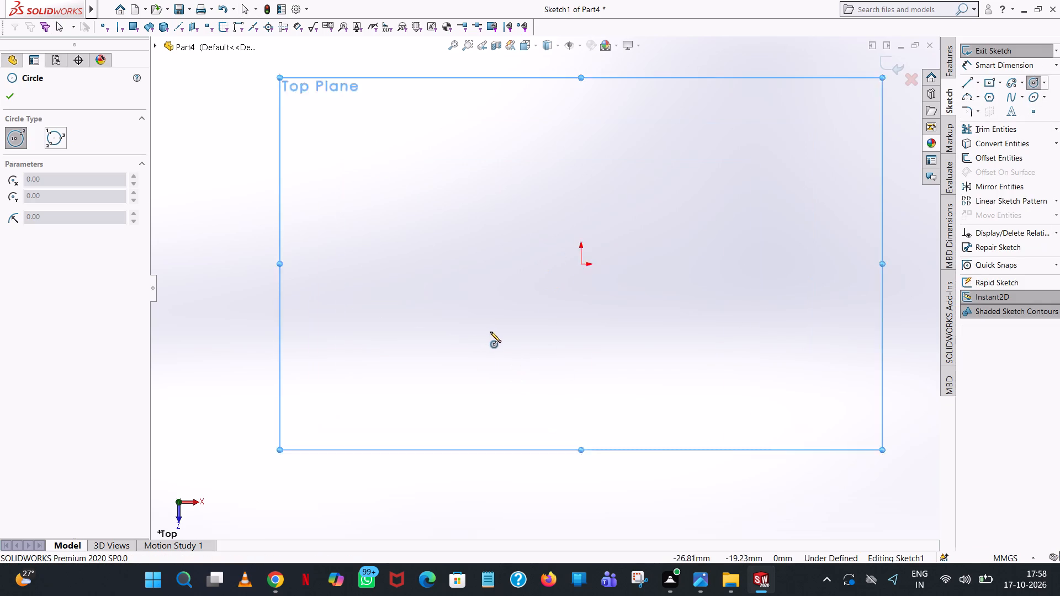
scroll(490, 332, down, 6)
scroll(819, 96, up, 3)
scroll(756, 141, down, 2)
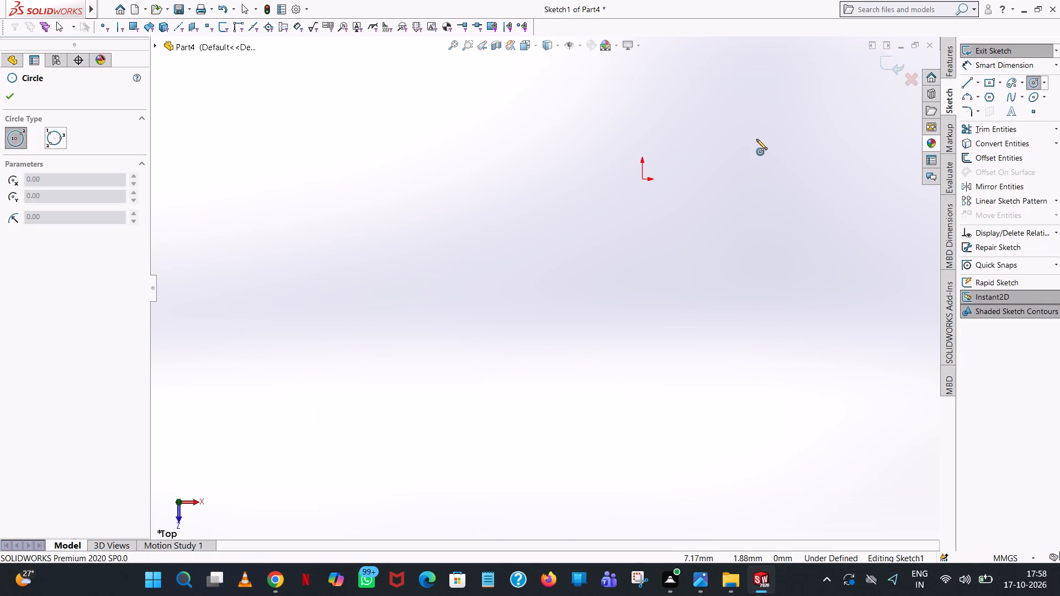
scroll(756, 139, down, 2)
click(608, 196)
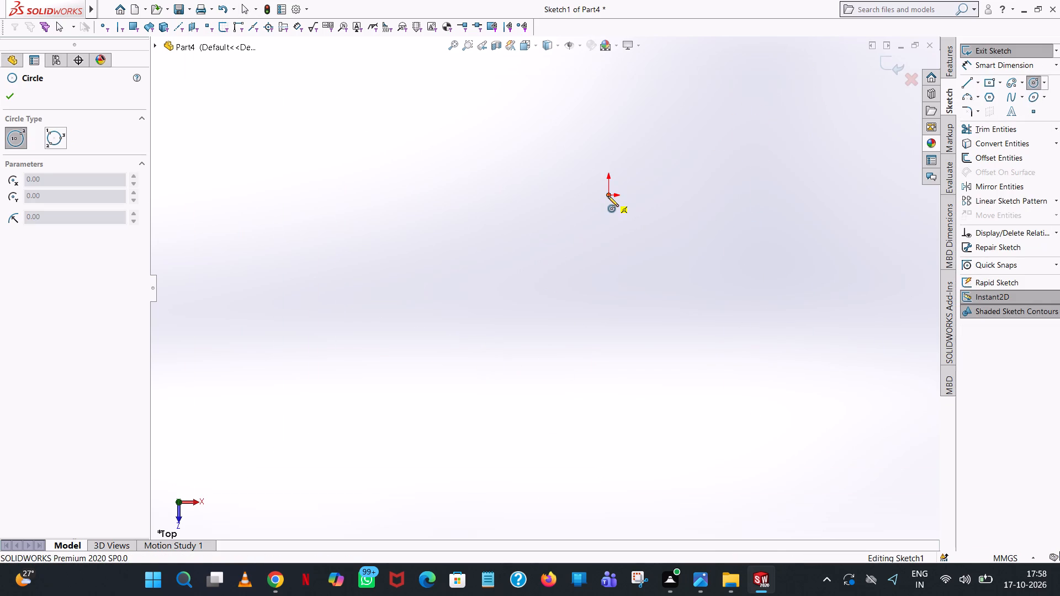
click(628, 167)
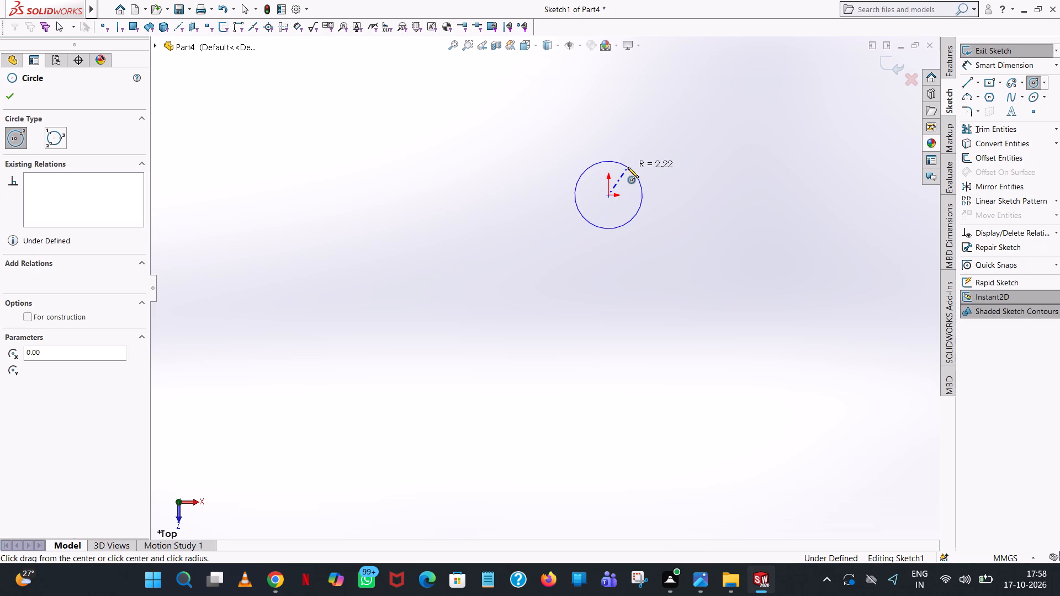
key(2)
key(Return)
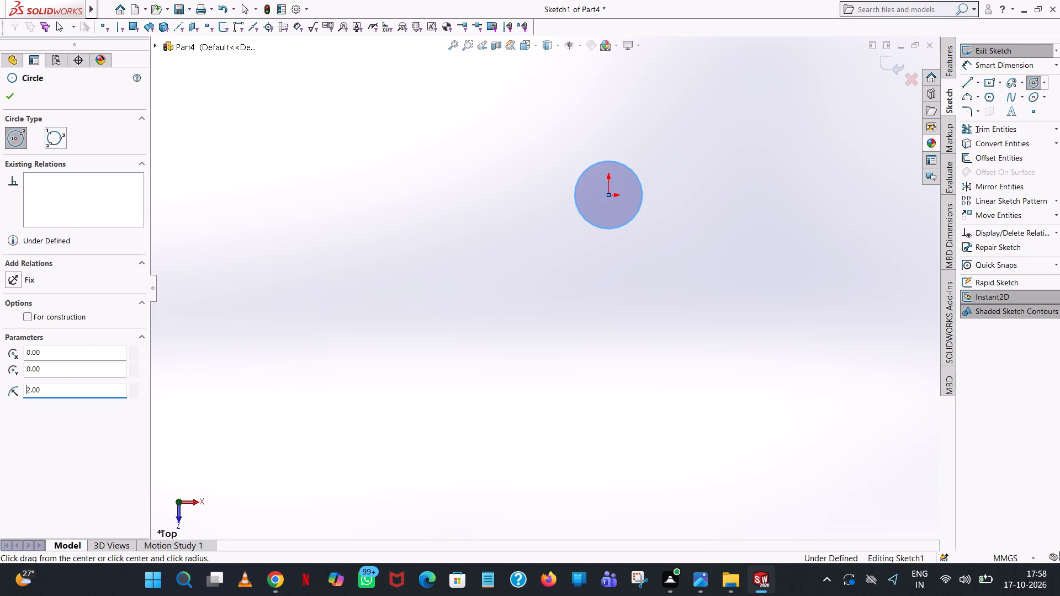
click(4, 98)
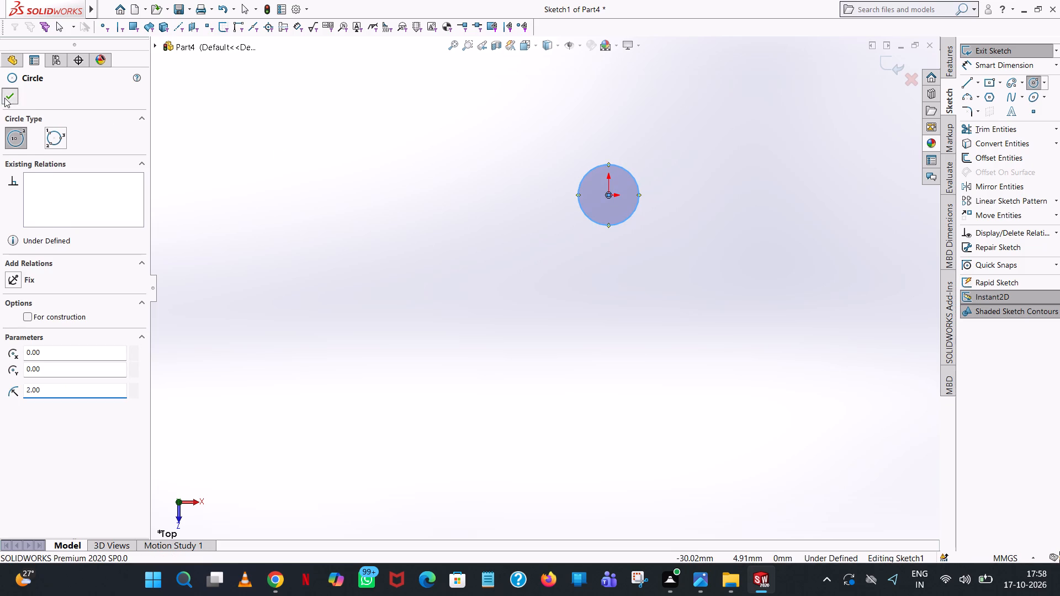
click(664, 63)
Dimension the circle's diameter as 4 mm.
click(980, 68)
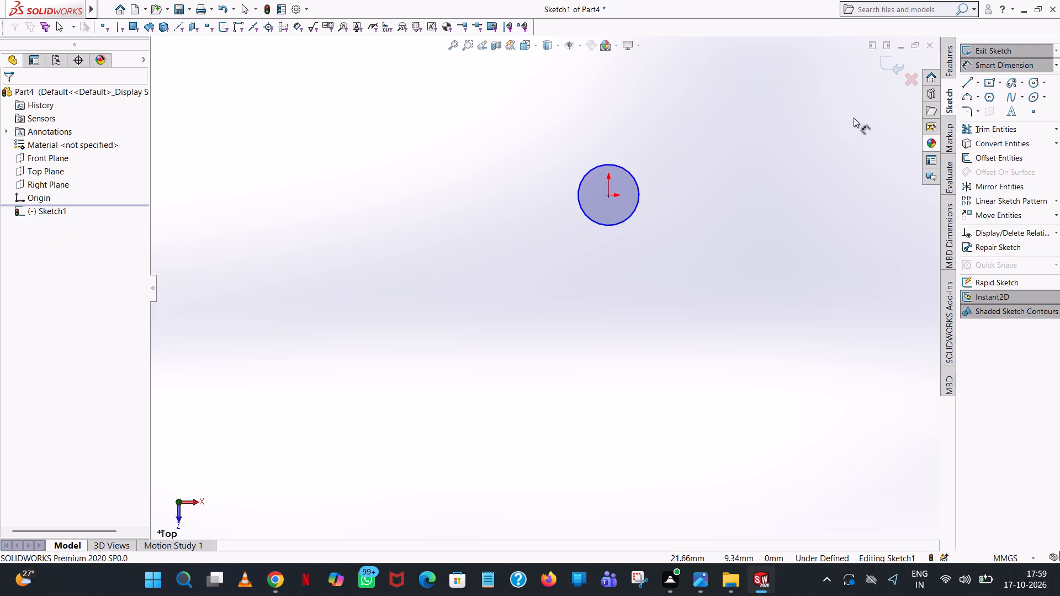
click(614, 167)
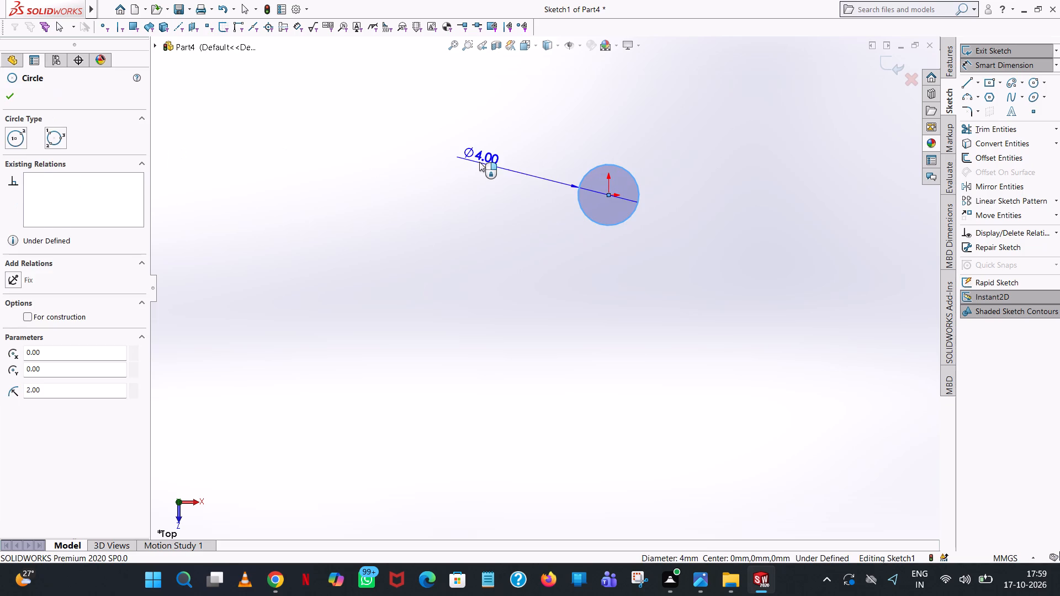
click(479, 162)
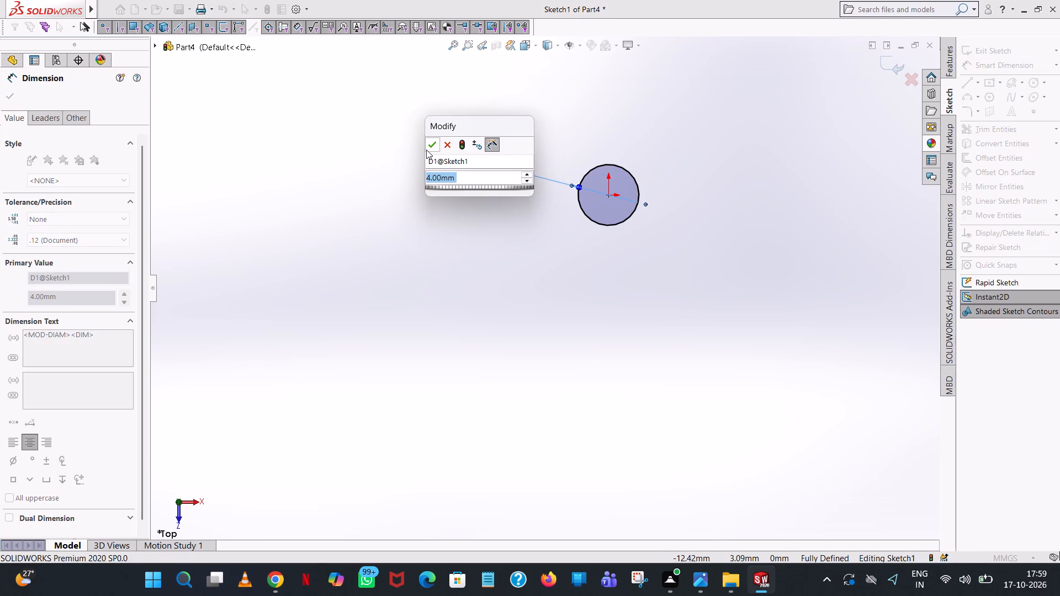
click(427, 150)
click(650, 113)
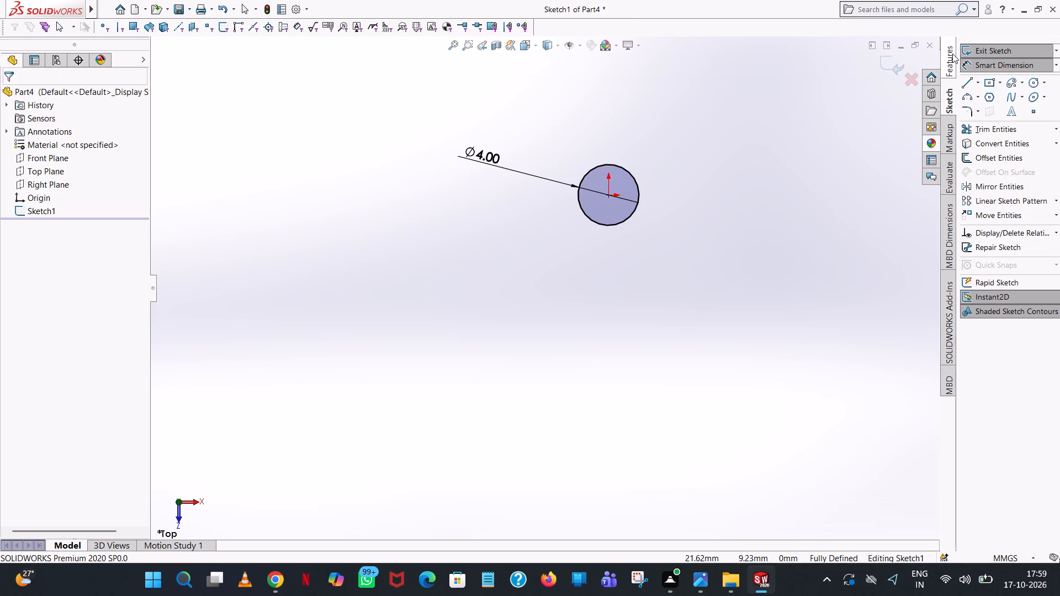
Extrude the 4 mm circle as a blind boss 18 mm deep.
click(952, 54)
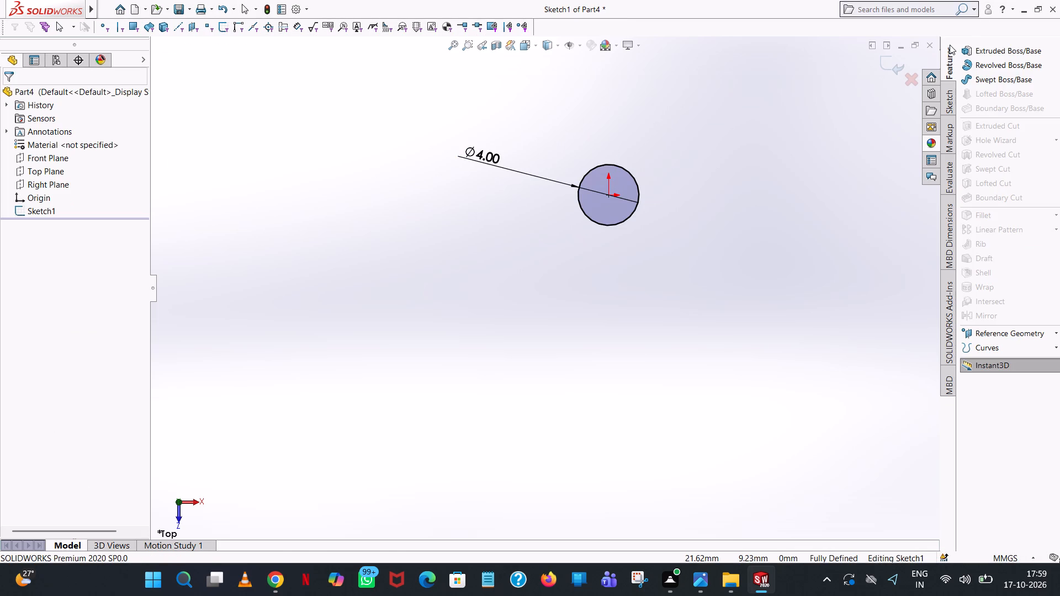
click(992, 47)
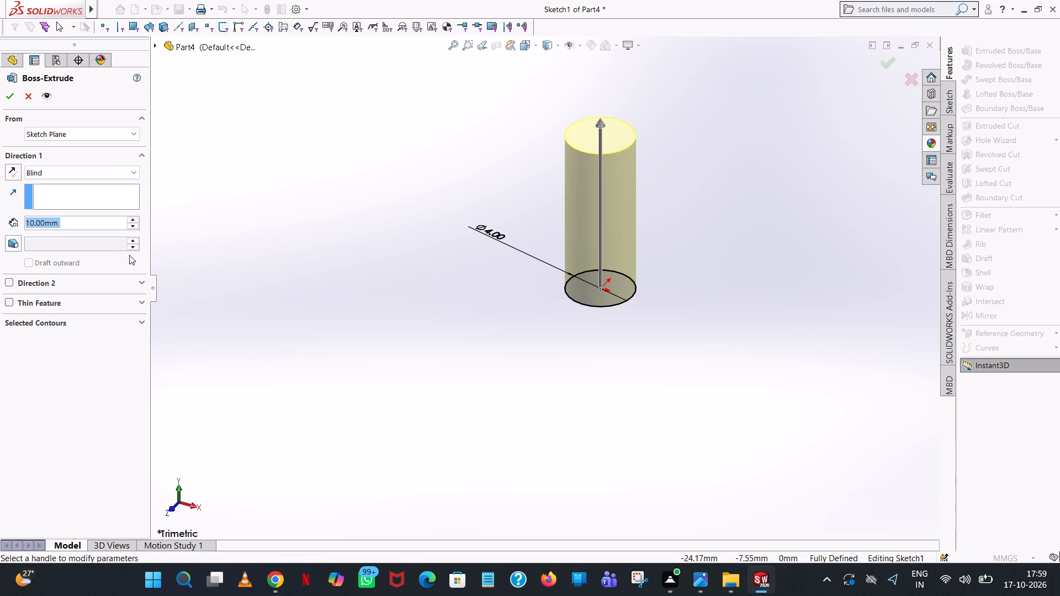
text(18)
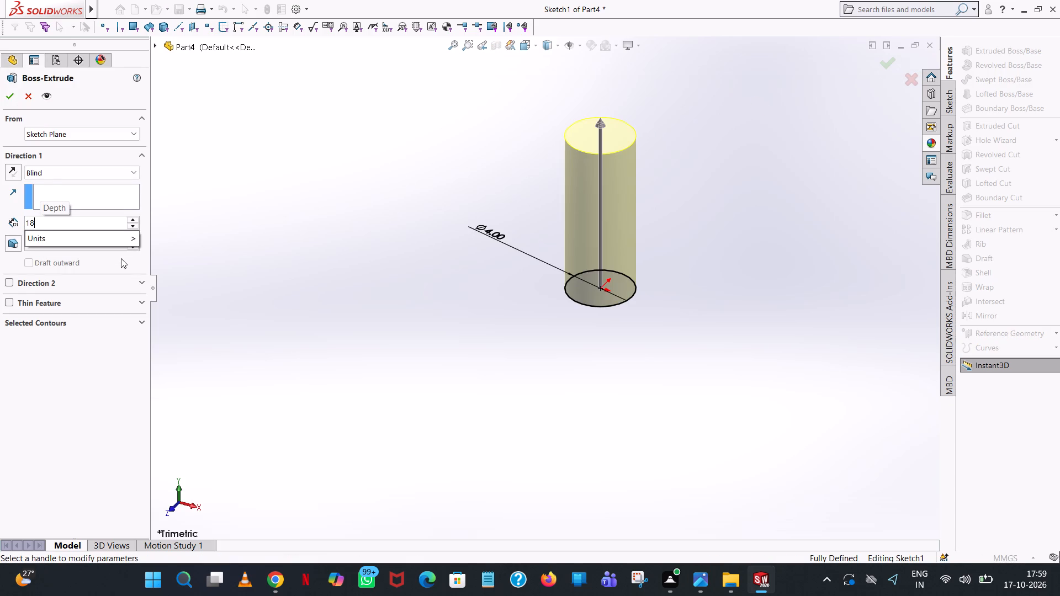
key(Return)
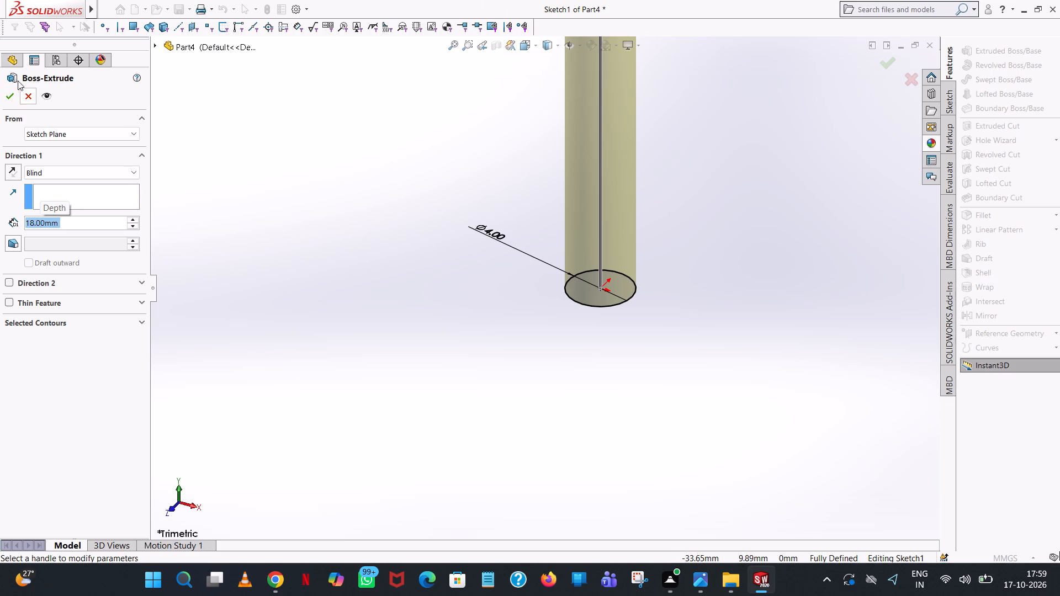
click(7, 92)
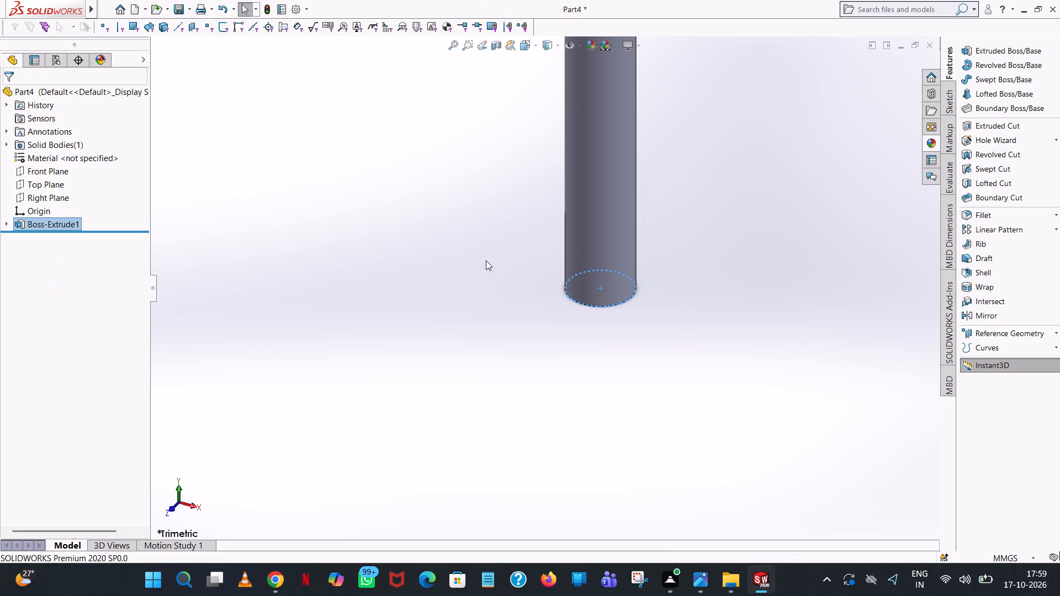
click(487, 260)
Chamfer the circular edge at the cylinder's end opposite the sketch plane with 0.5 mm distance and 45 degrees.
middle_drag(487, 260, 534, 70)
scroll(534, 70, up, 1)
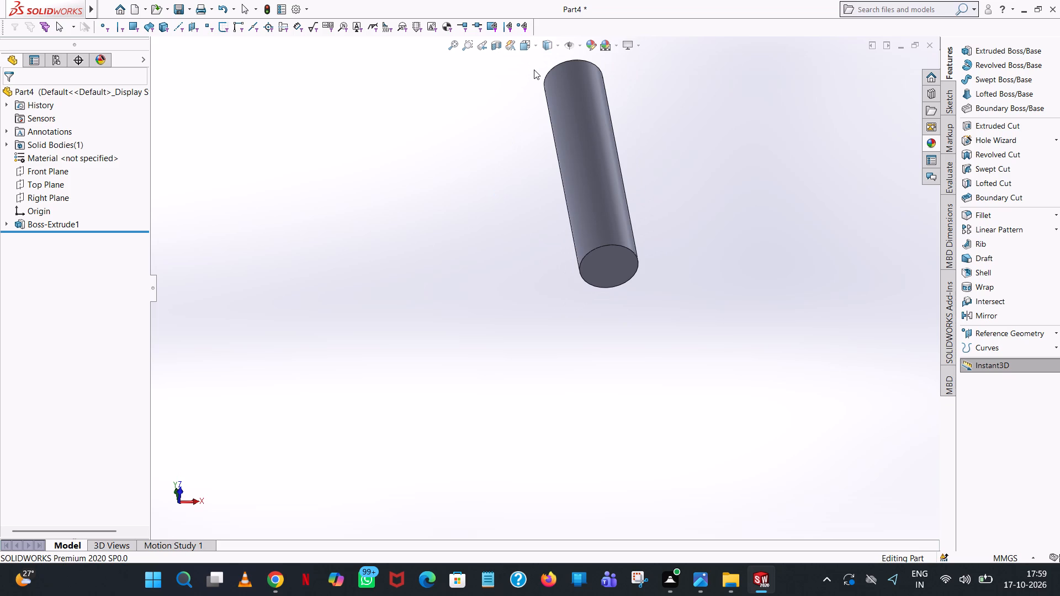
key(ctrl+7)
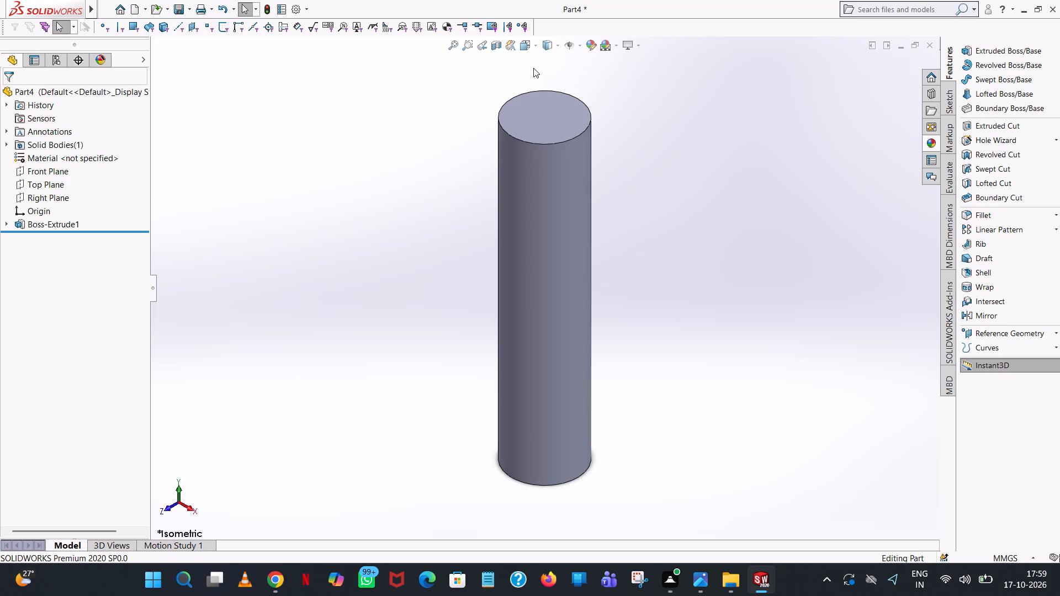
scroll(686, 213, down, 1)
middle_drag(686, 213, 756, 441)
scroll(756, 441, down, 1)
click(1059, 215)
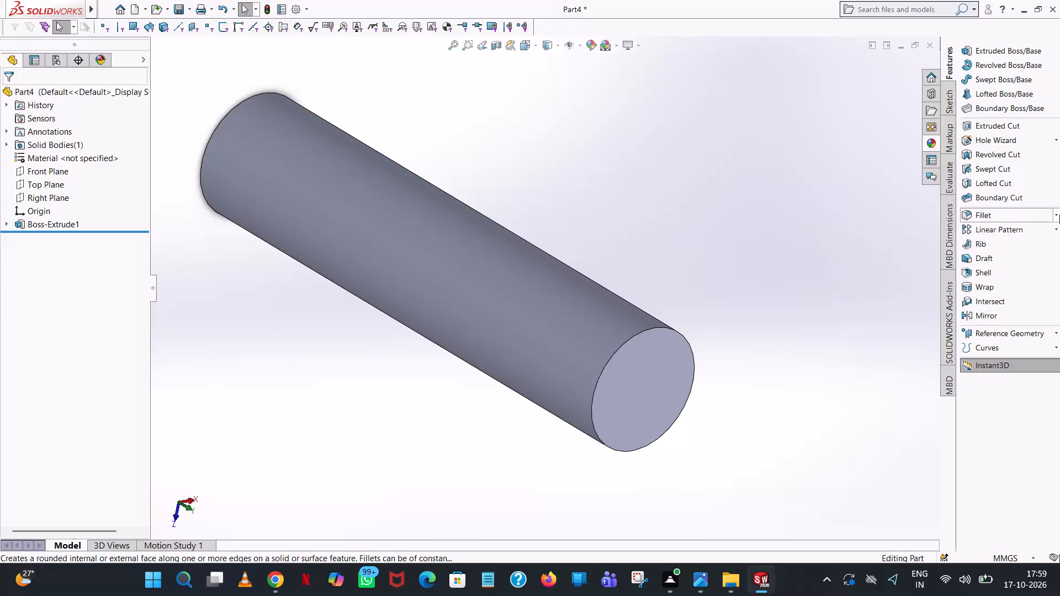
click(993, 232)
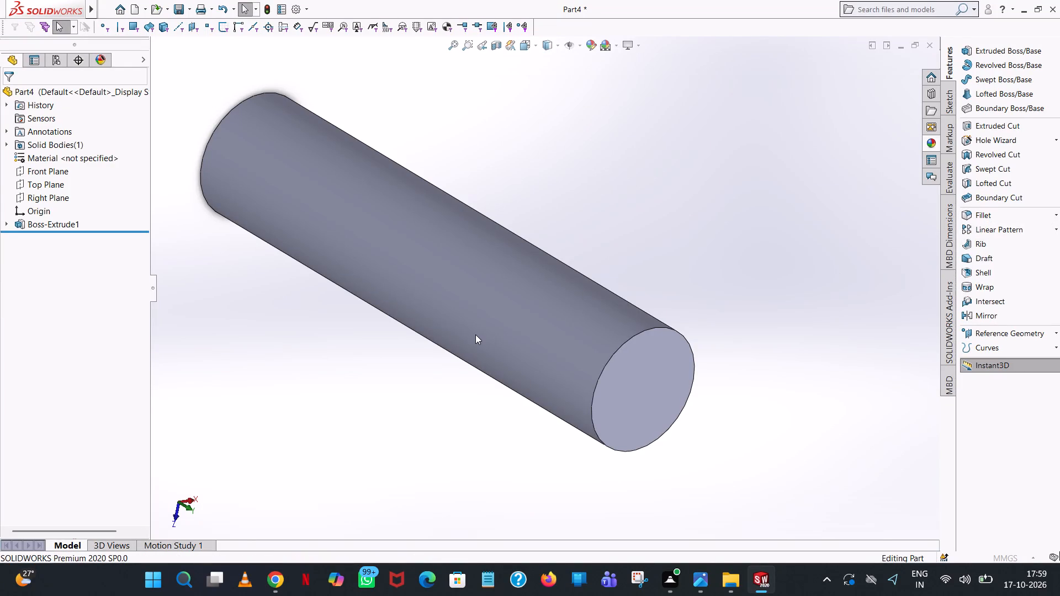
text(0.5)
click(187, 302)
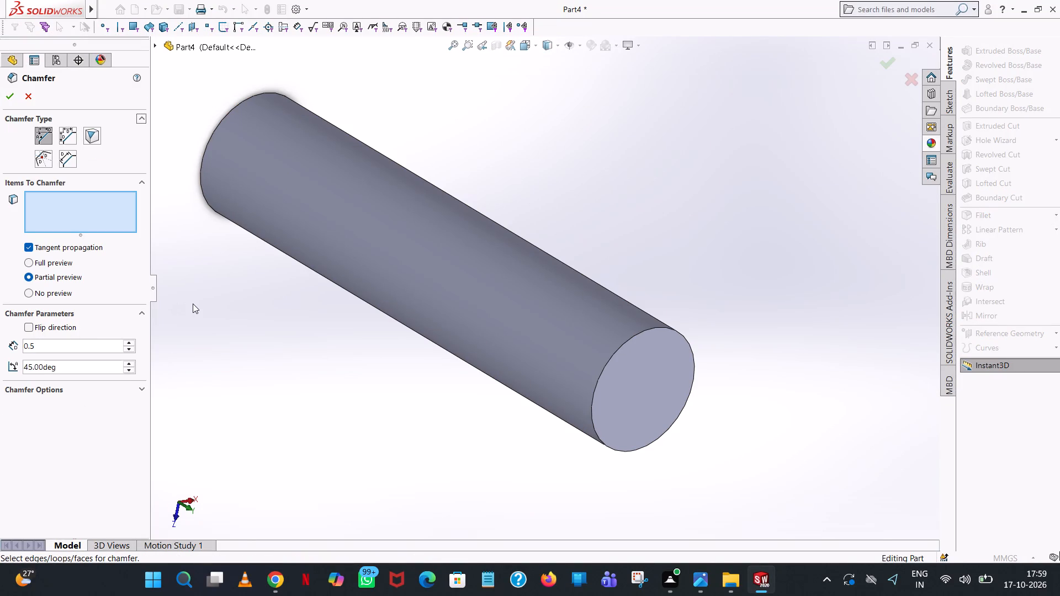
click(658, 328)
click(8, 92)
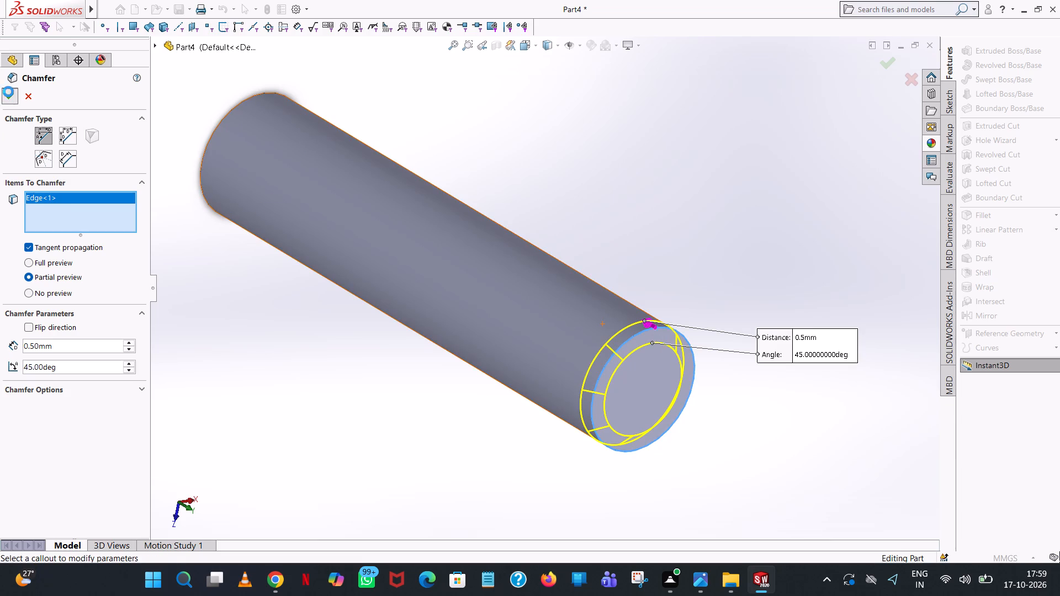
Chamfer the circular edge at the cylinder's sketch-plane end with 0.5 mm distance and 45 degrees.
scroll(673, 274, up, 2)
middle_drag(684, 264, 815, 265)
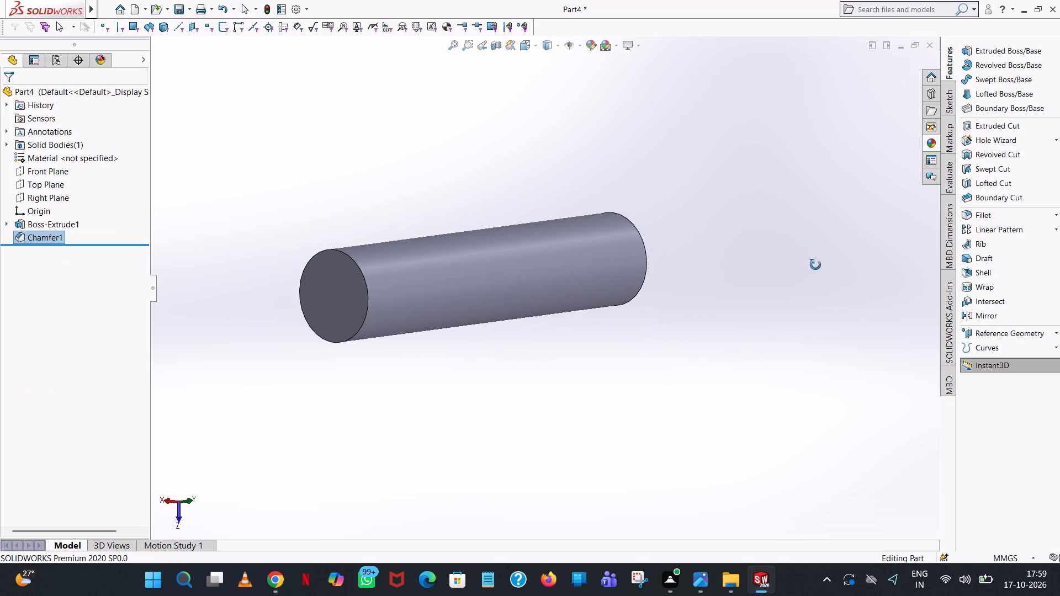
middle_drag(815, 265, 816, 265)
click(1059, 214)
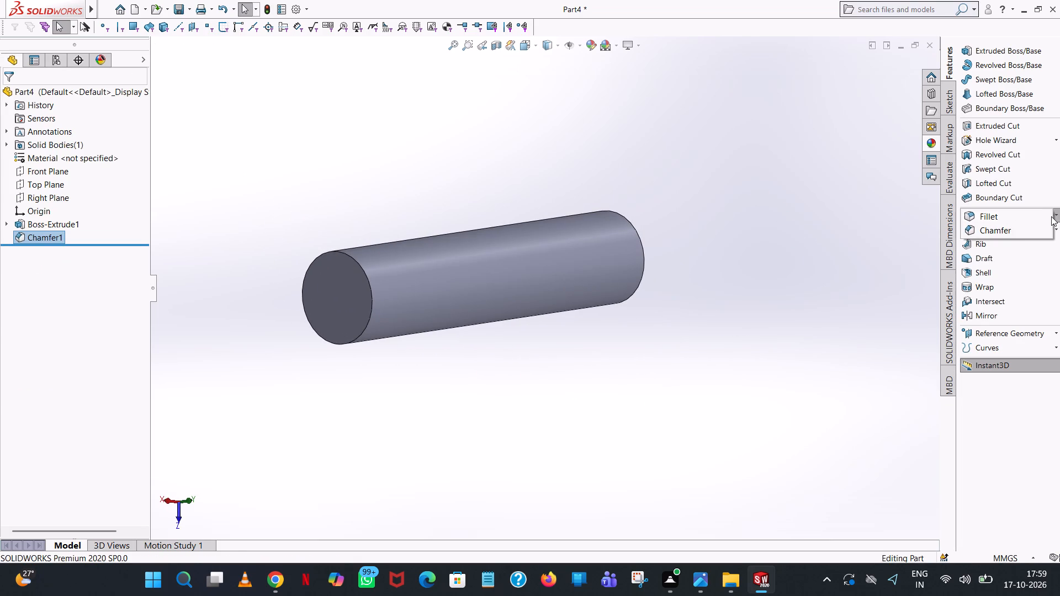
click(1017, 231)
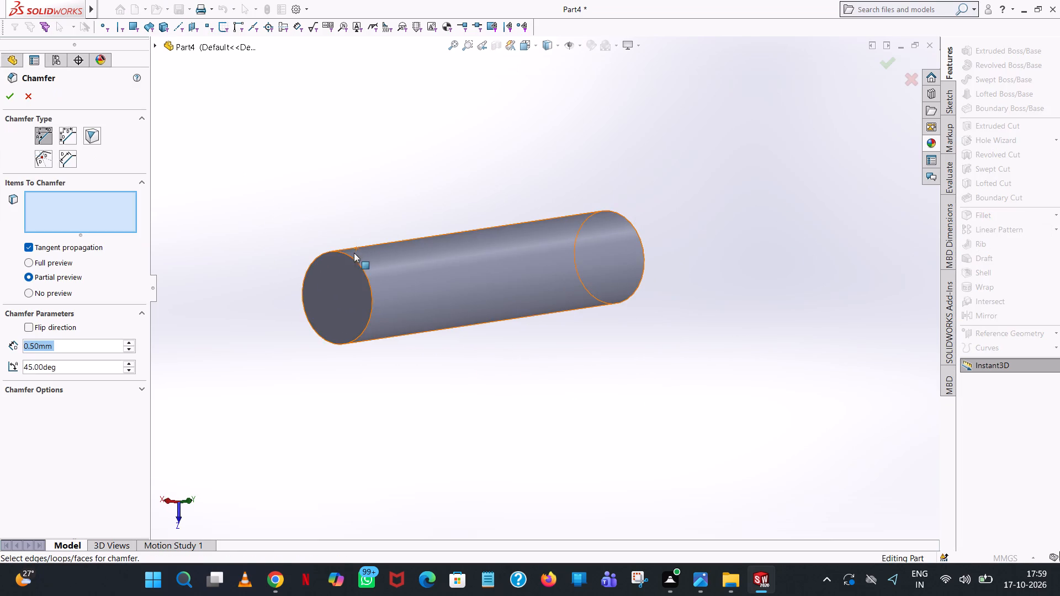
click(351, 258)
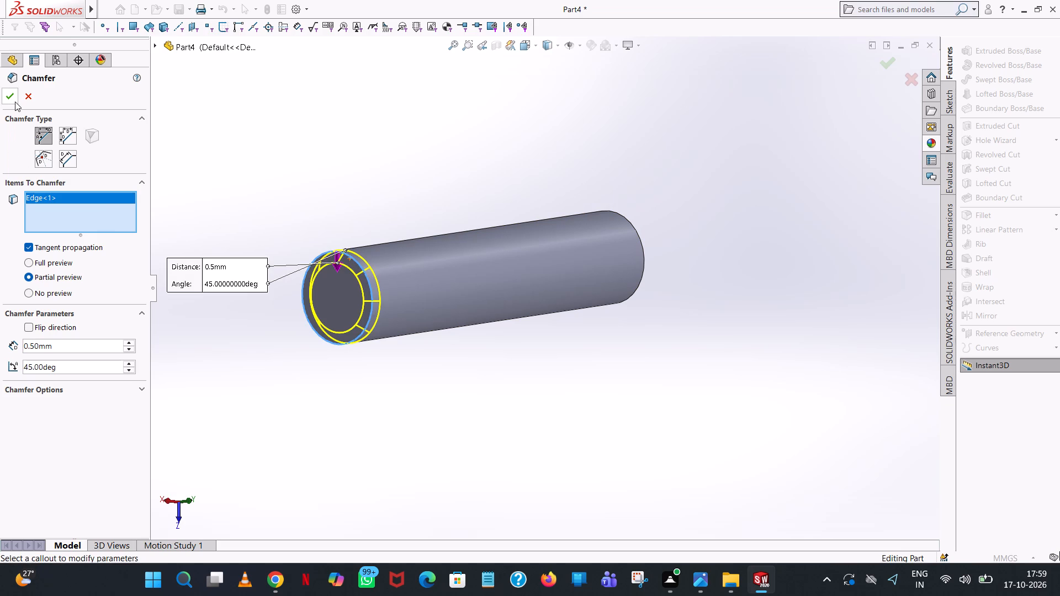
click(15, 102)
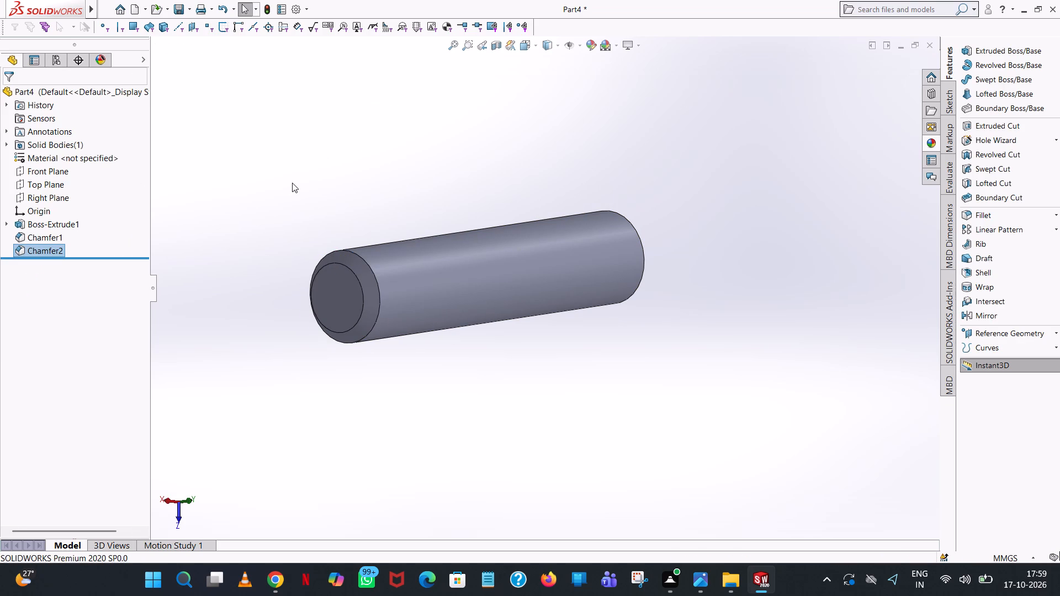
click(293, 183)
Apply a grey appearance colour from the standard swatches to the whole cylinder body.
scroll(671, 294, up, 1)
middle_drag(666, 292, 587, 302)
right_click(490, 253)
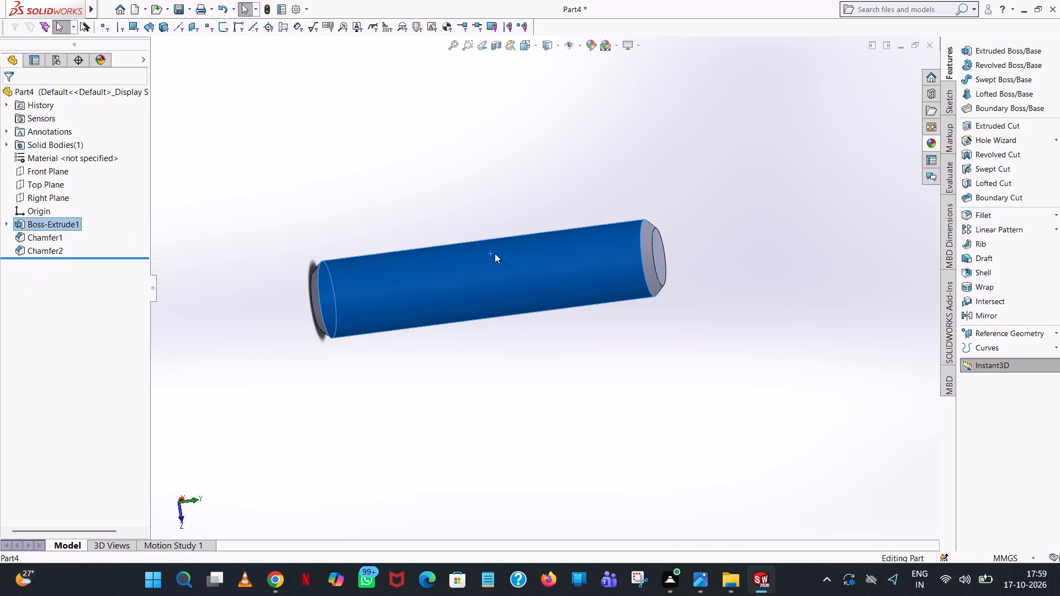
click(582, 222)
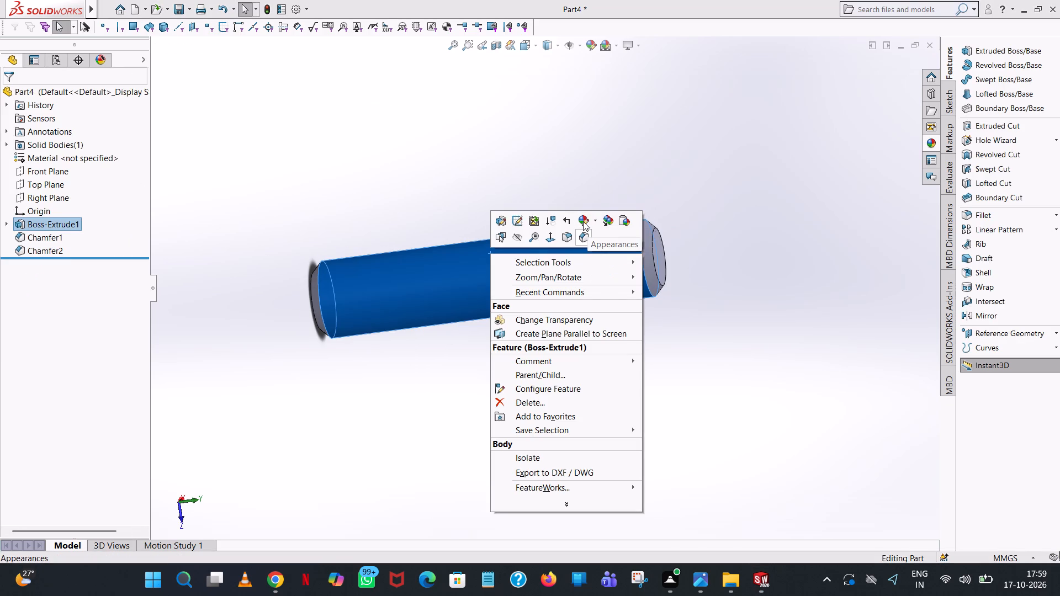
click(583, 221)
click(603, 275)
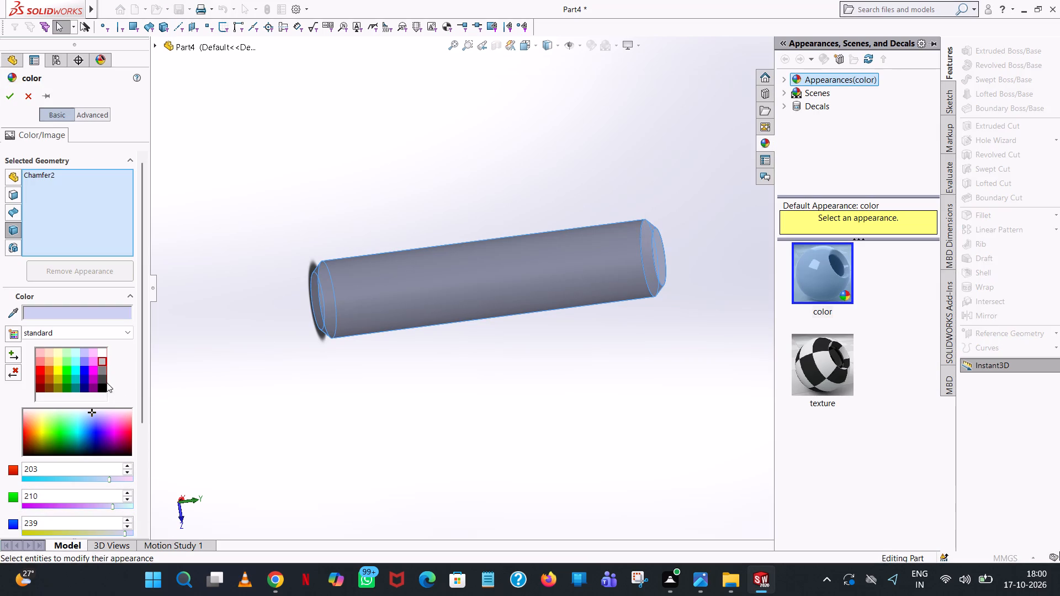
click(99, 364)
click(15, 97)
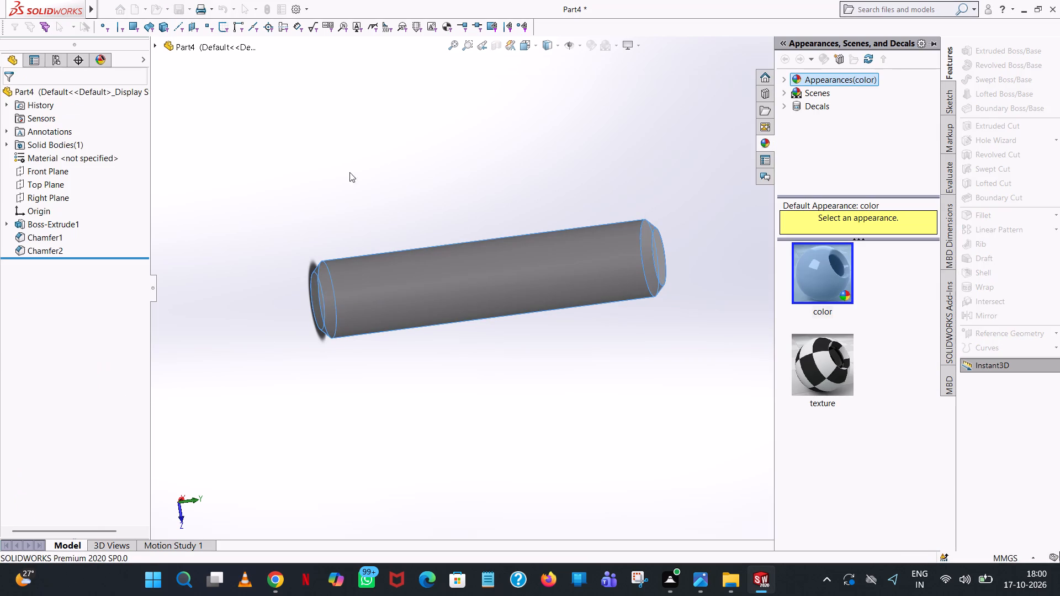
click(459, 188)
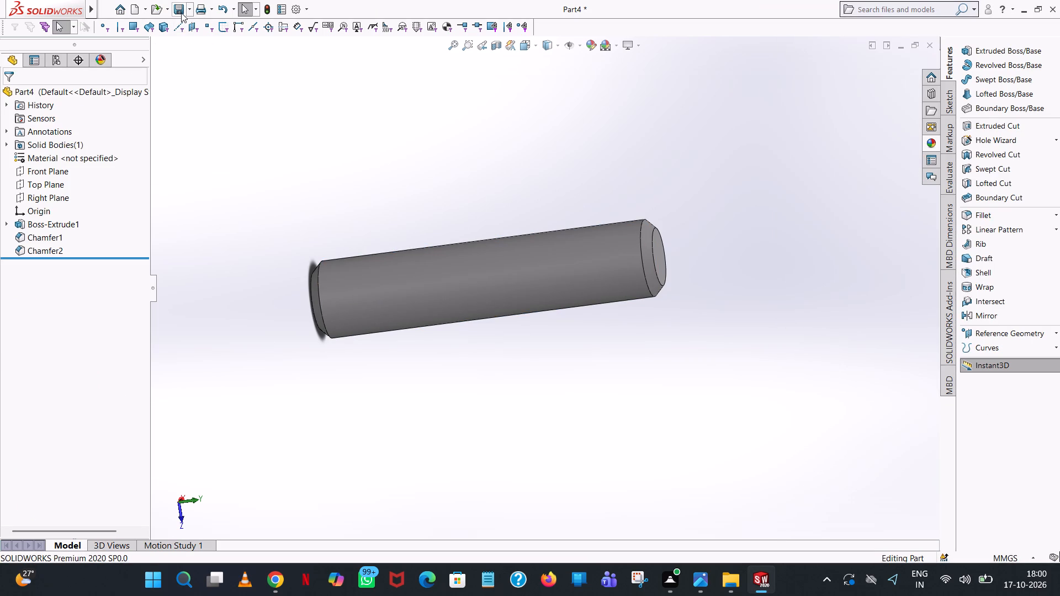
Save the part as a SOLIDWORKS Part file named pin in the support and pulley folder.
click(181, 12)
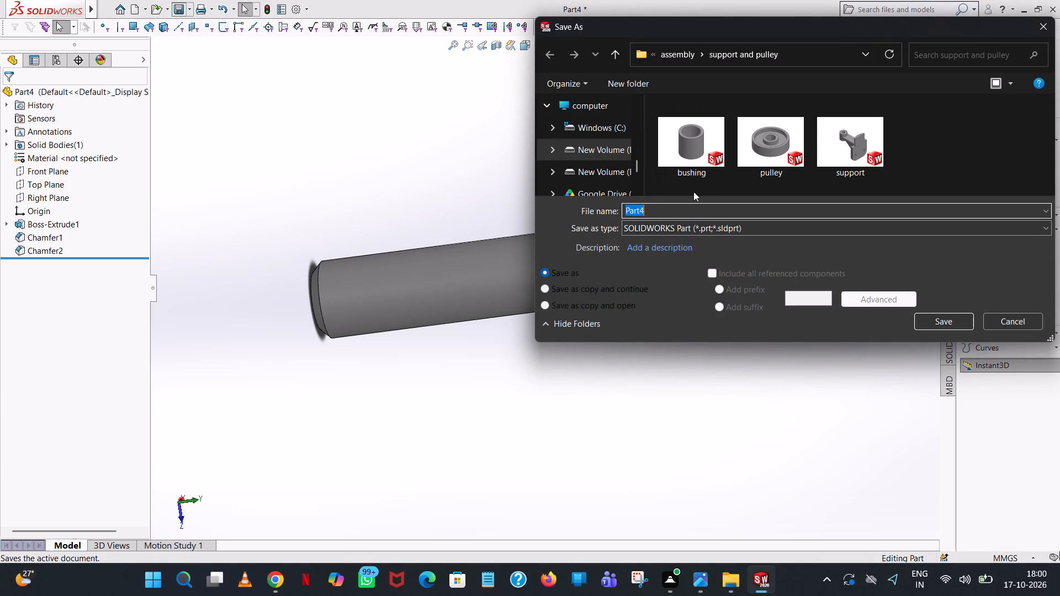
key(p)
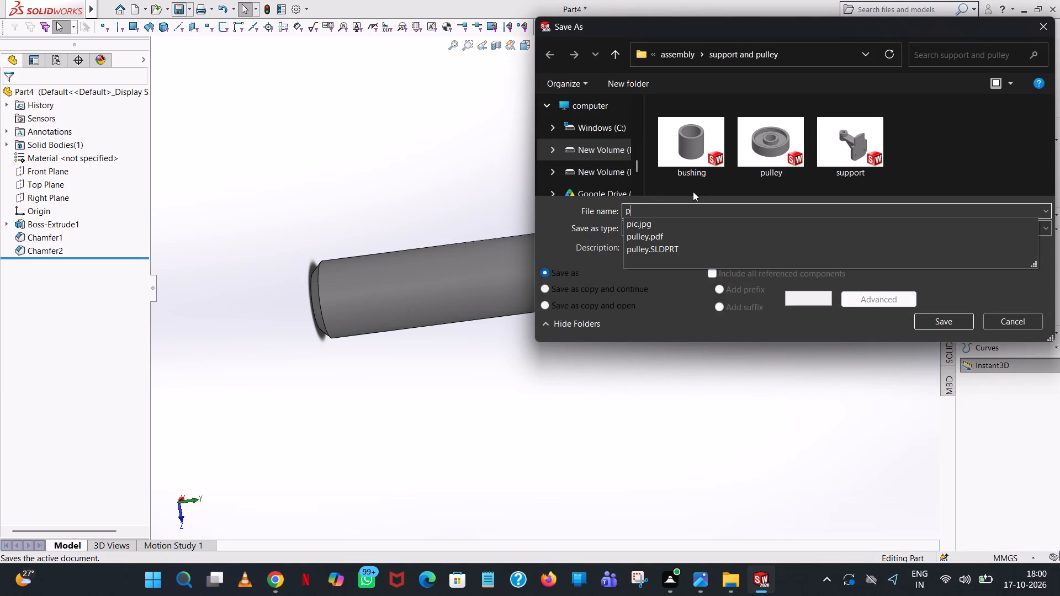
text(in)
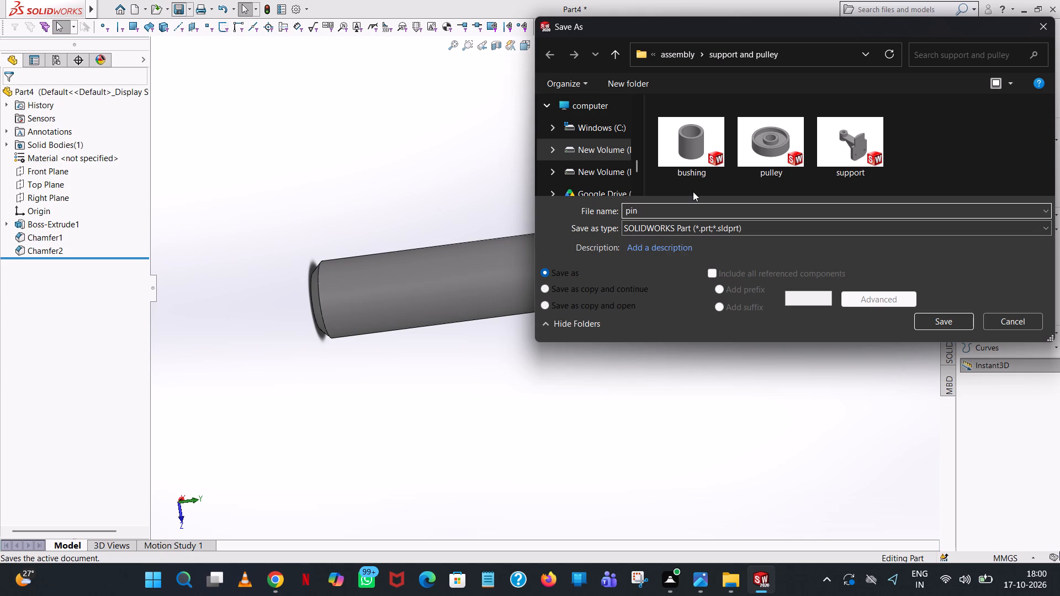
click(940, 318)
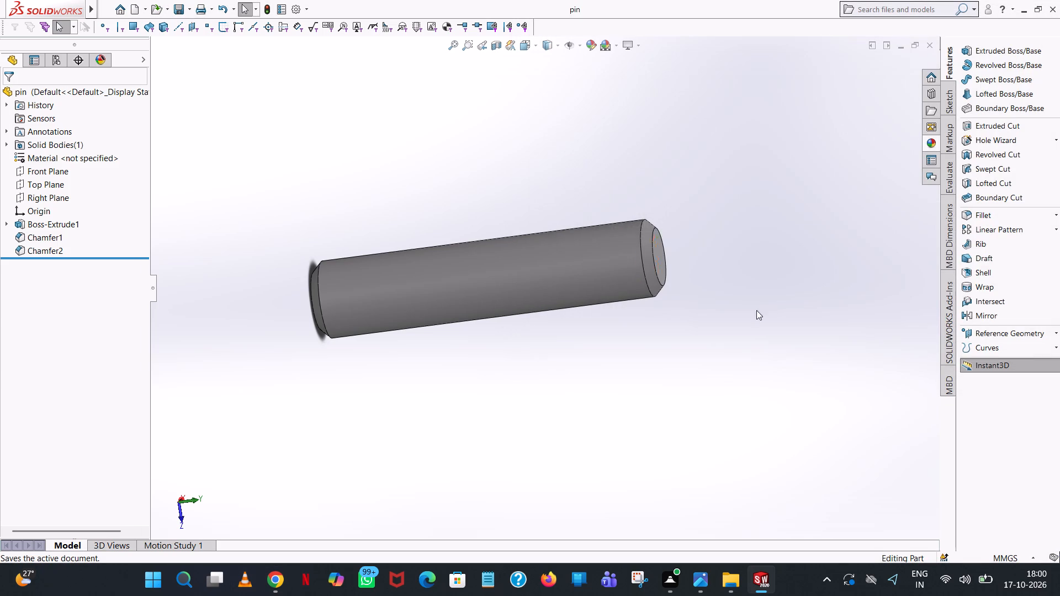
Save a copy of the pin as an Adobe PDF file named pin in the same folder.
click(188, 10)
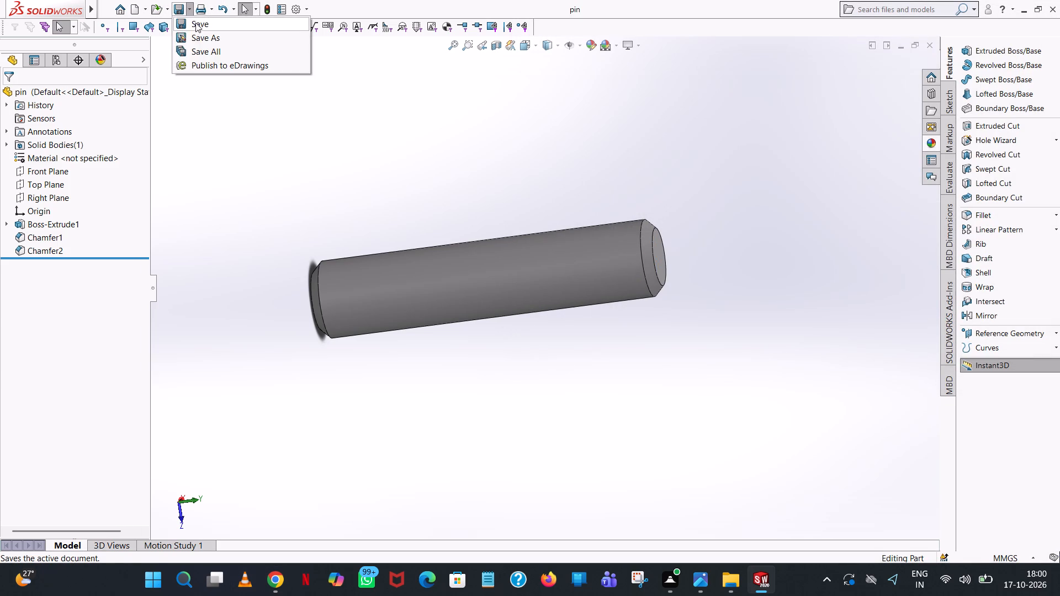
click(198, 36)
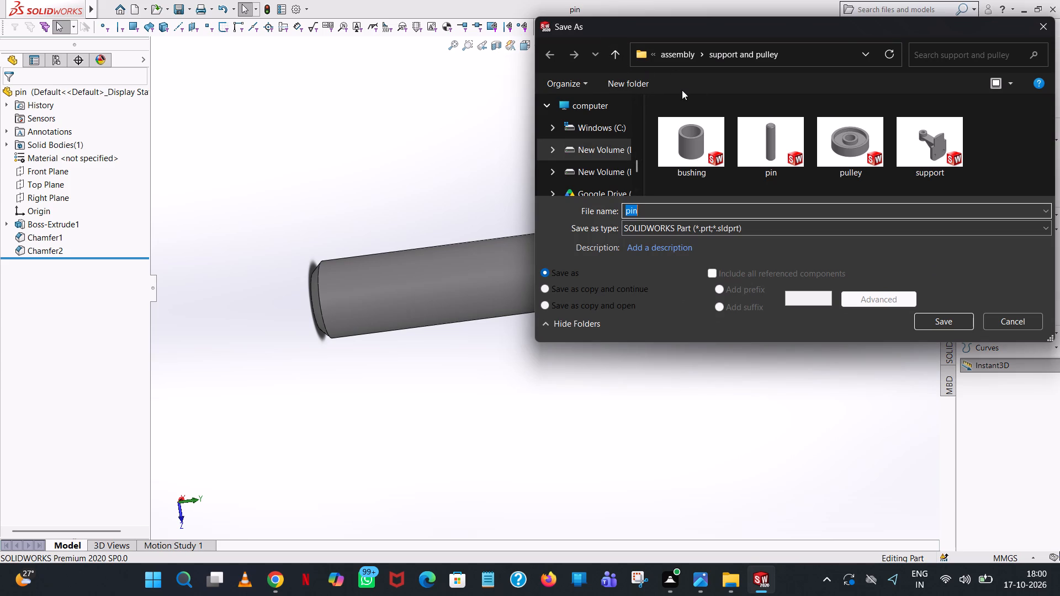
click(701, 231)
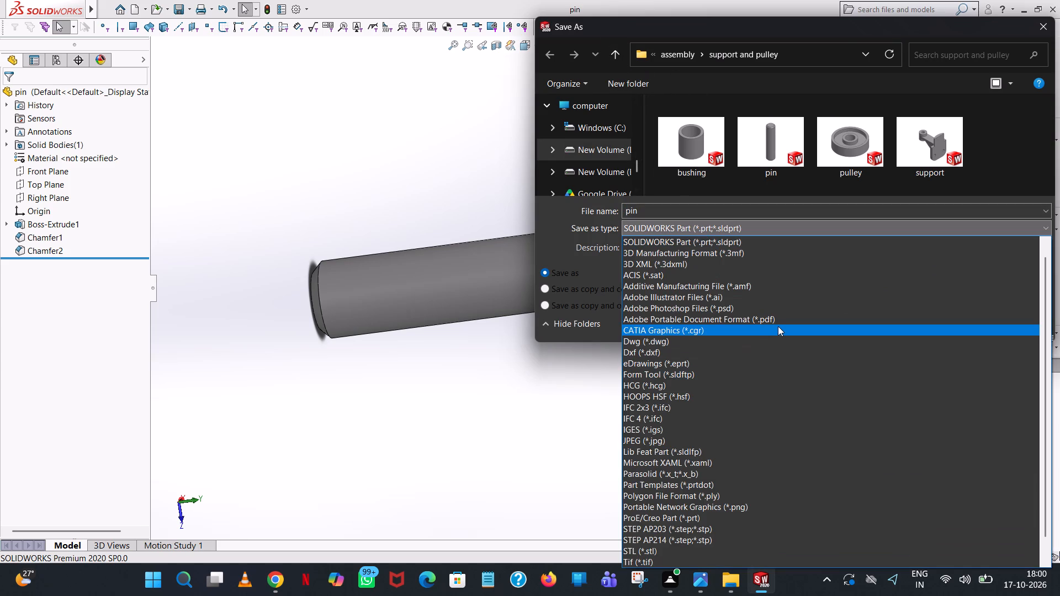
click(781, 322)
click(948, 349)
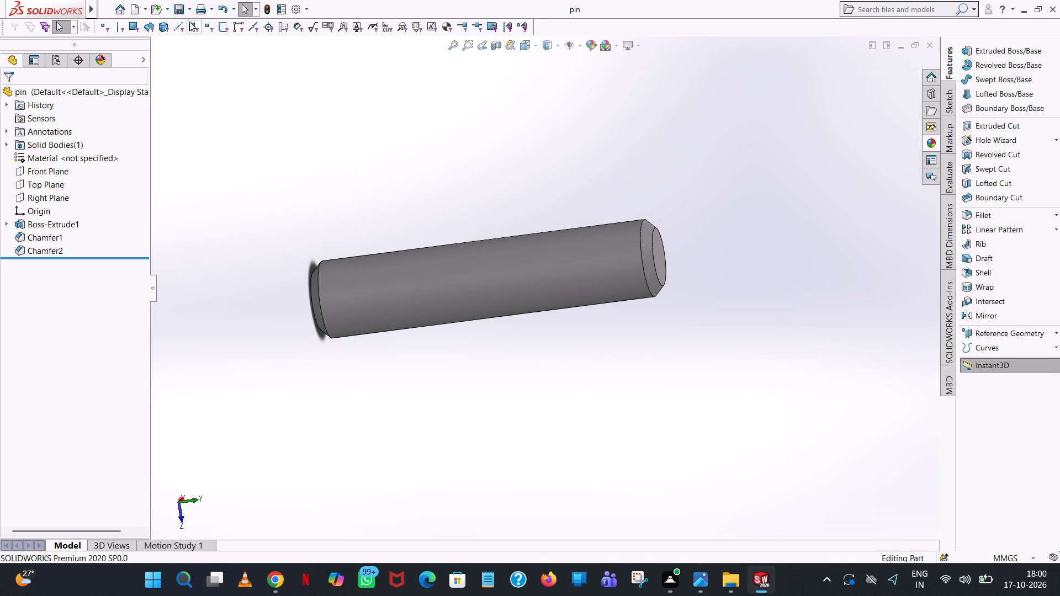
Check the support and pulley folder for the pin's PDF file without saving again.
click(188, 6)
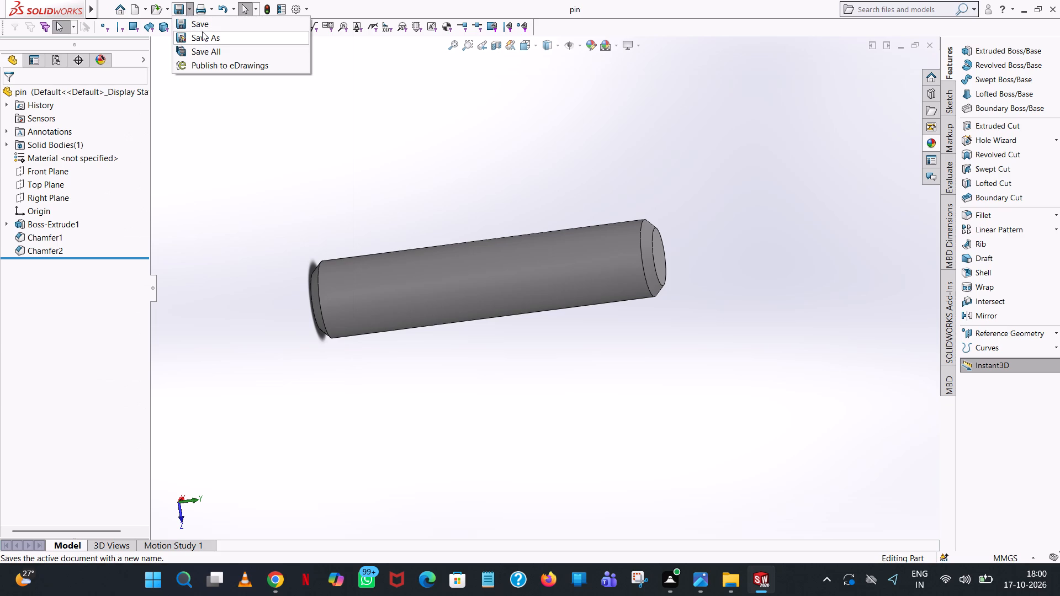
click(202, 31)
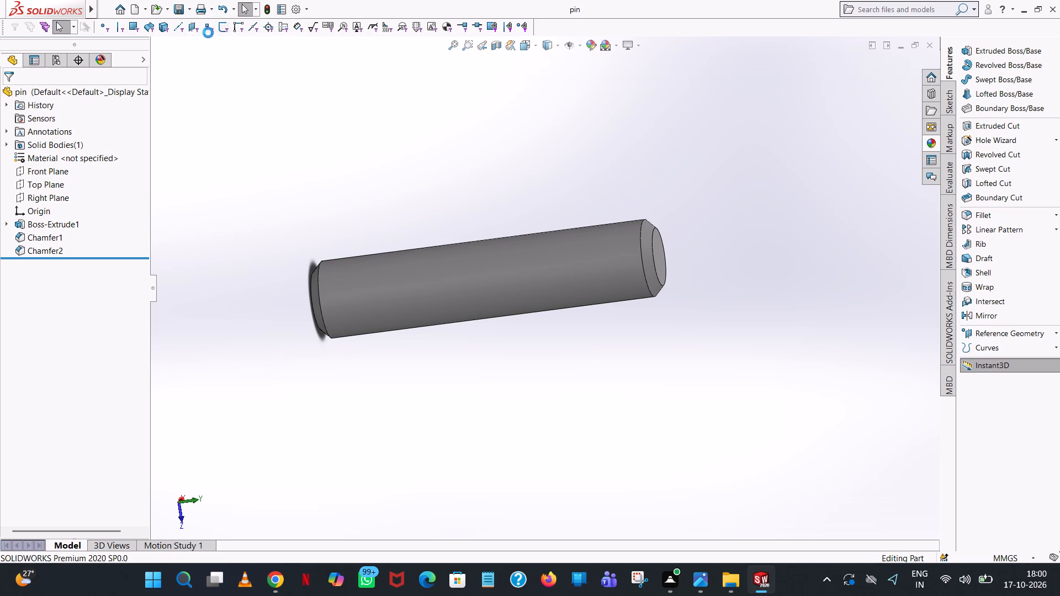
click(722, 232)
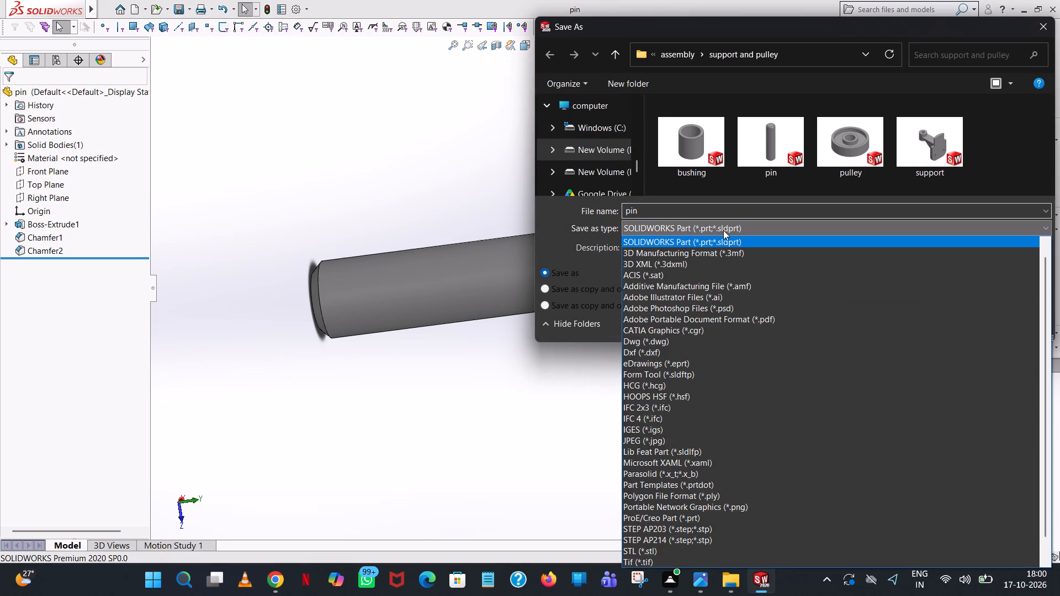
click(720, 318)
click(425, 125)
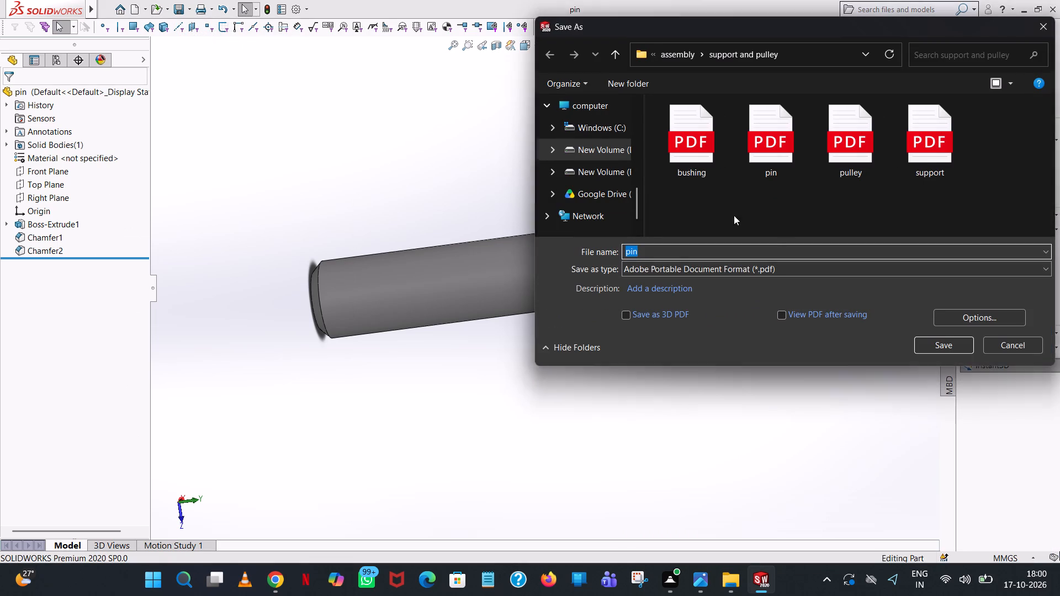
click(1024, 347)
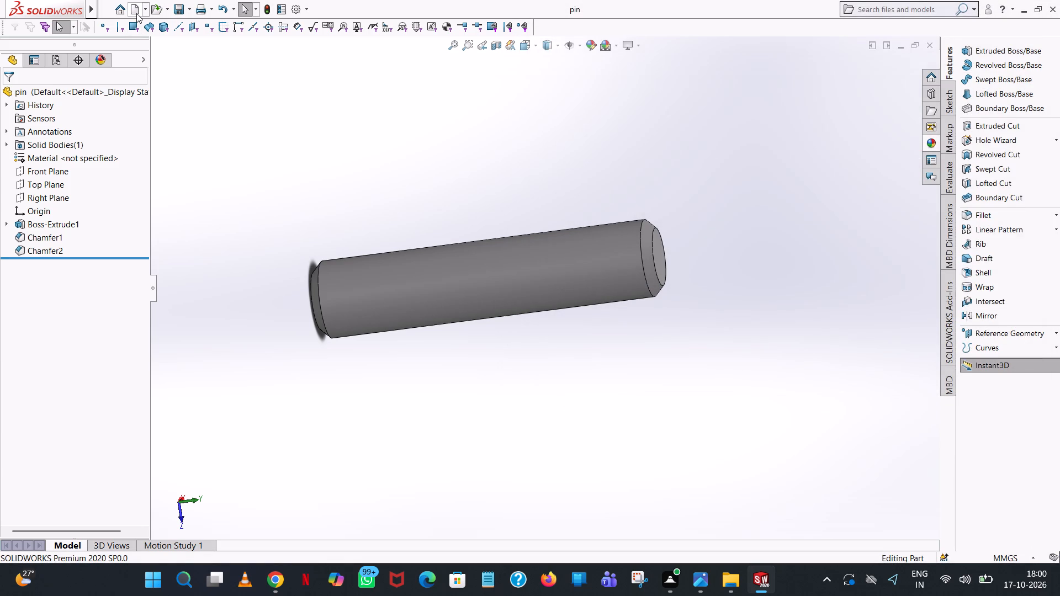
Create a new part document.
click(136, 12)
double_click(258, 243)
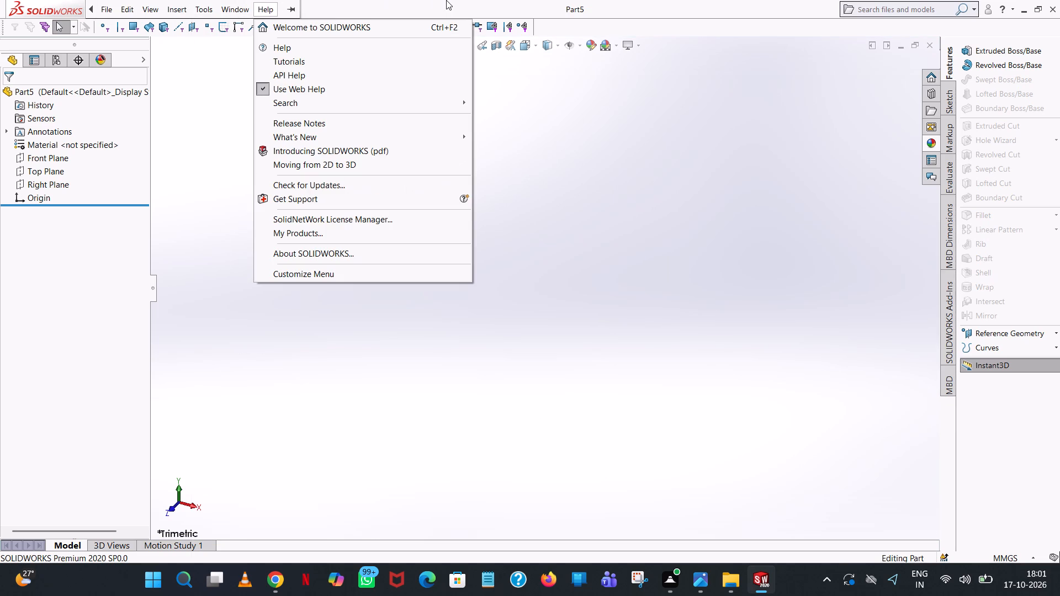
On the Top Plane, sketch a circle of radius 6 mm centred on the origin.
click(640, 164)
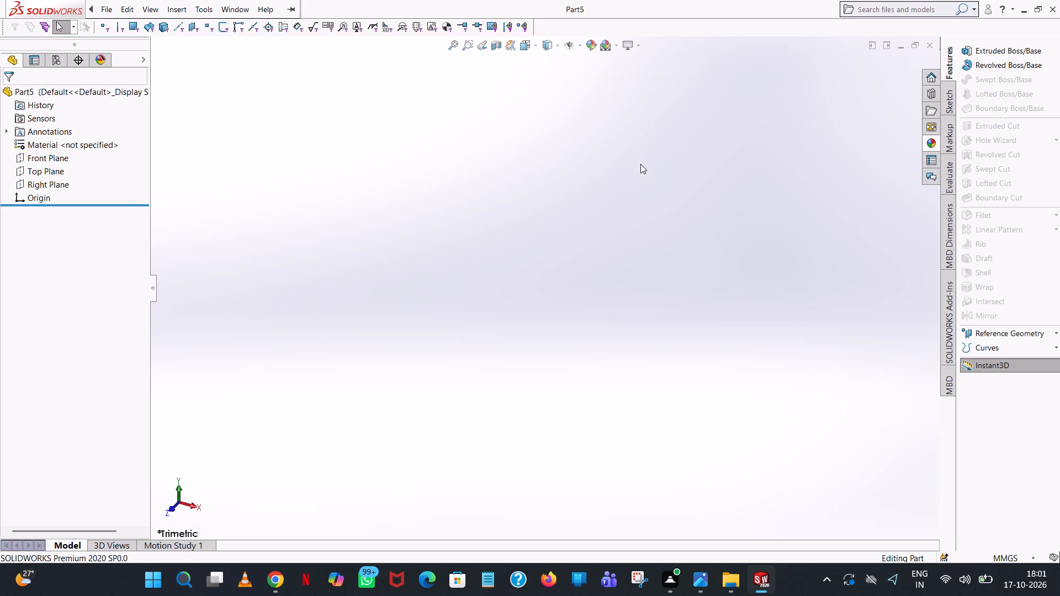
click(35, 172)
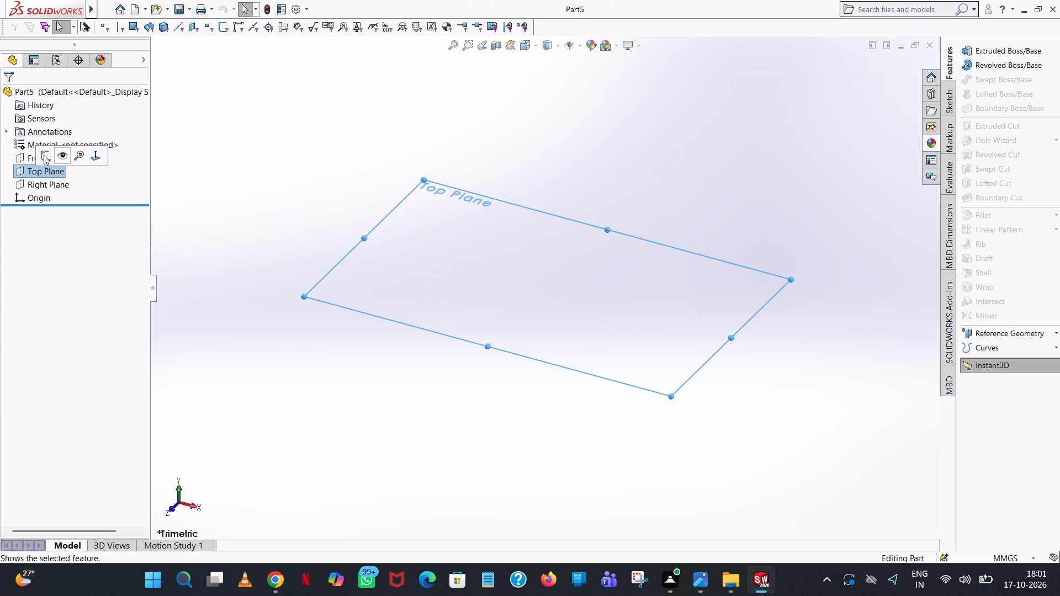
click(44, 155)
click(1031, 83)
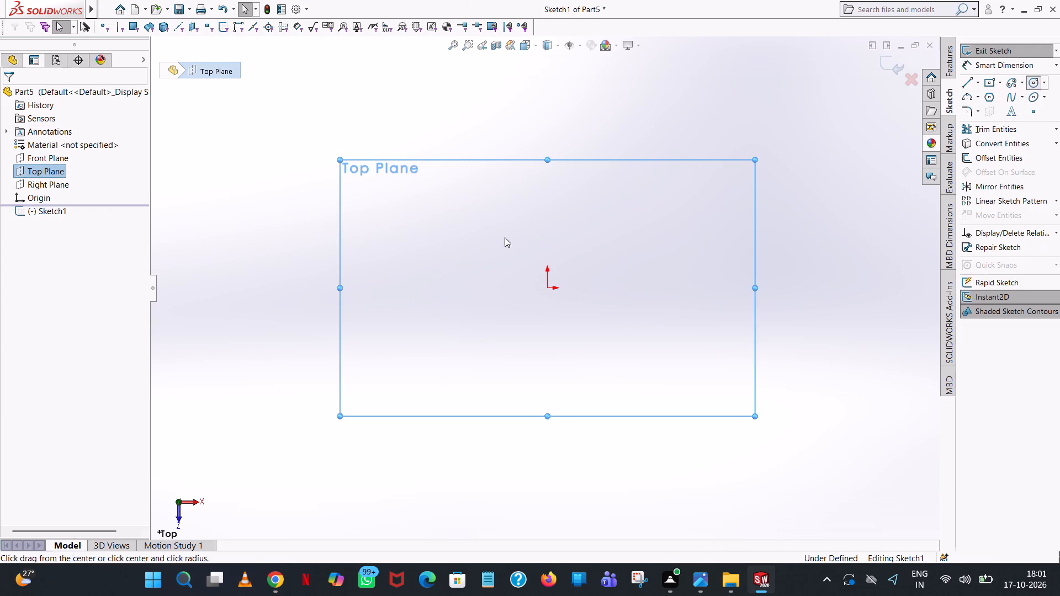
click(549, 287)
click(614, 243)
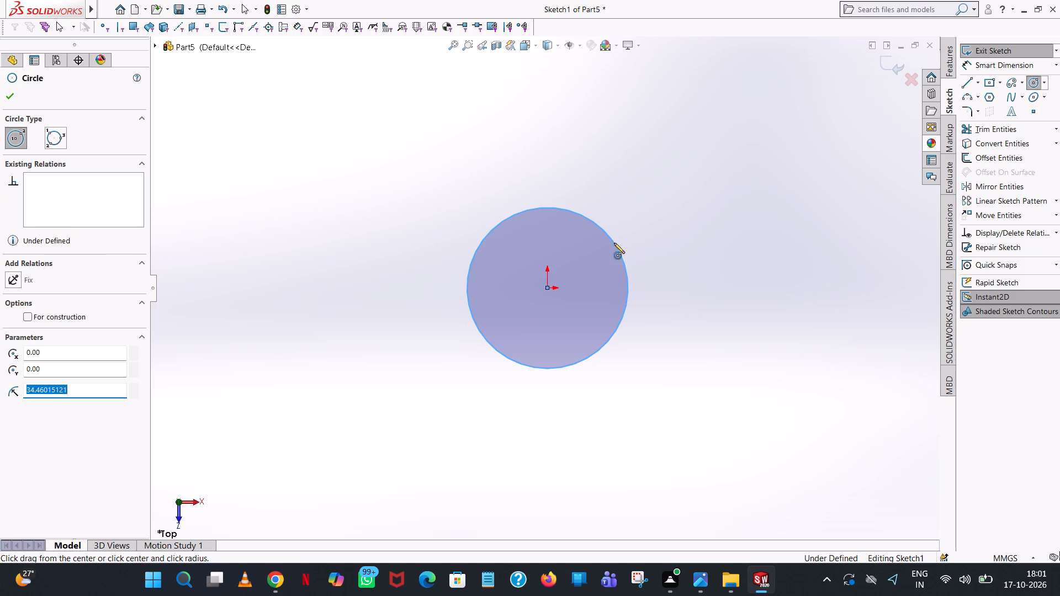
key(6)
key(Return)
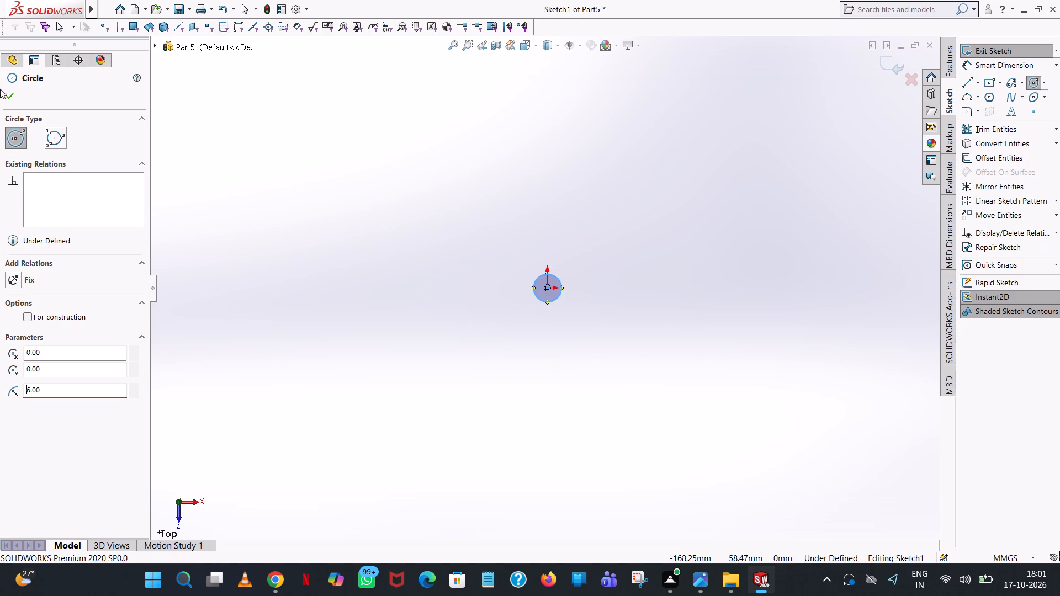
click(10, 101)
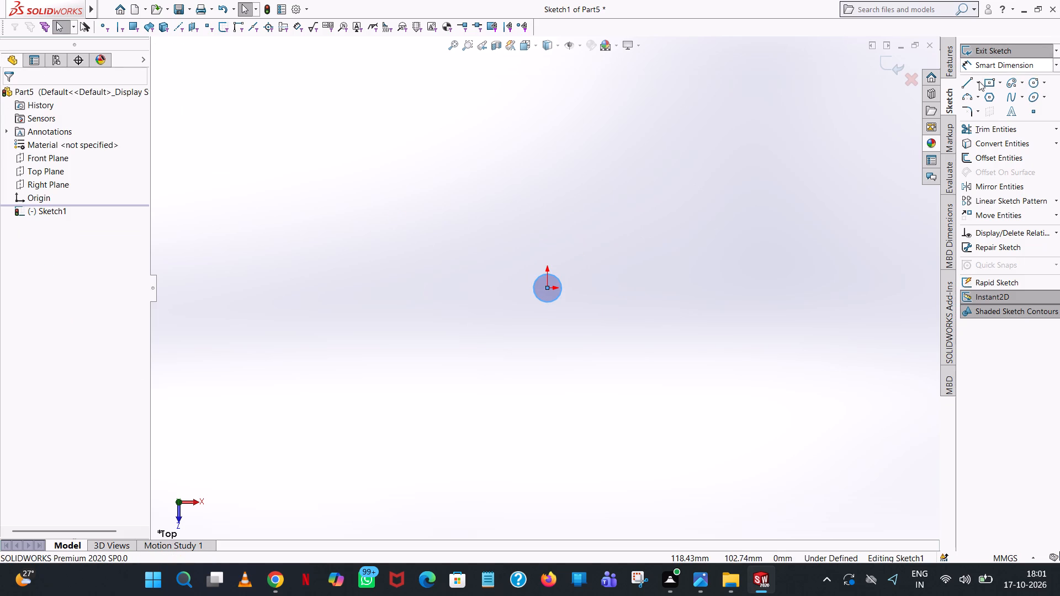
Dimension the circle's diameter at 12 mm.
click(991, 68)
click(553, 299)
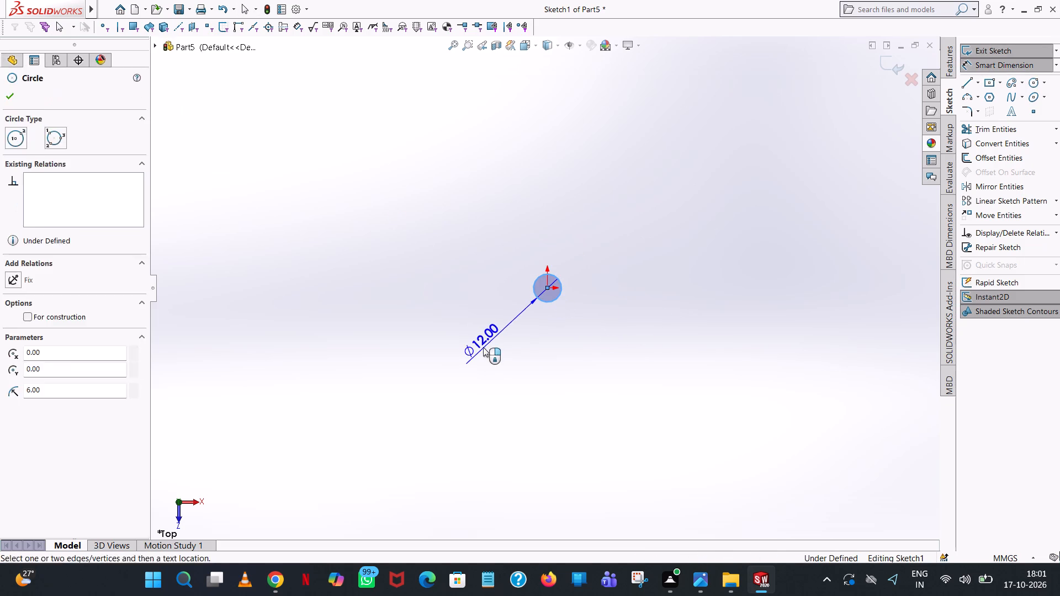
click(483, 347)
click(438, 334)
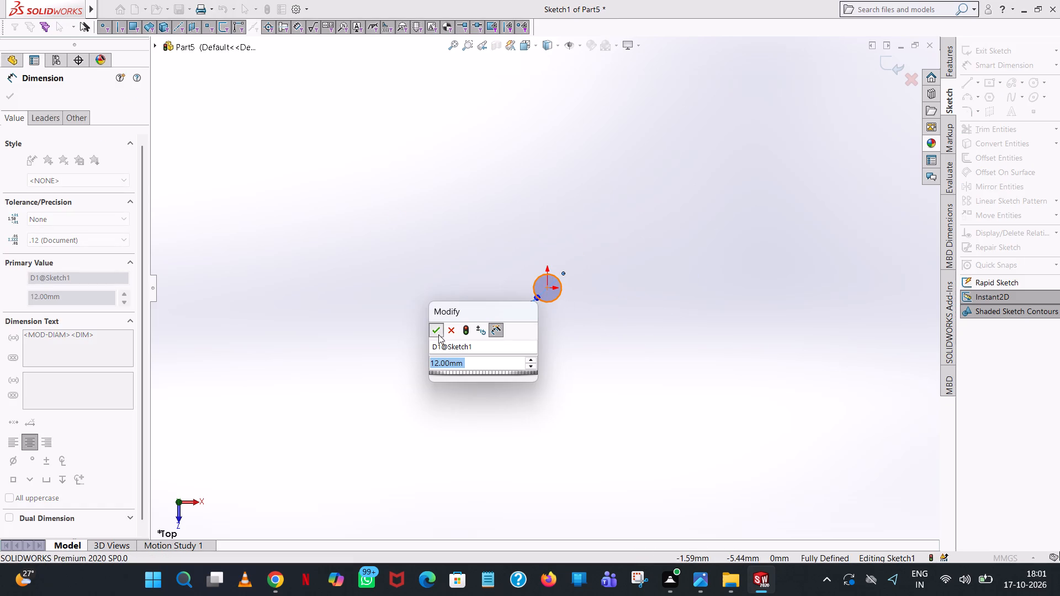
click(645, 290)
Extrude the 12 mm circle as a blind boss with a depth of 30 mm.
click(948, 60)
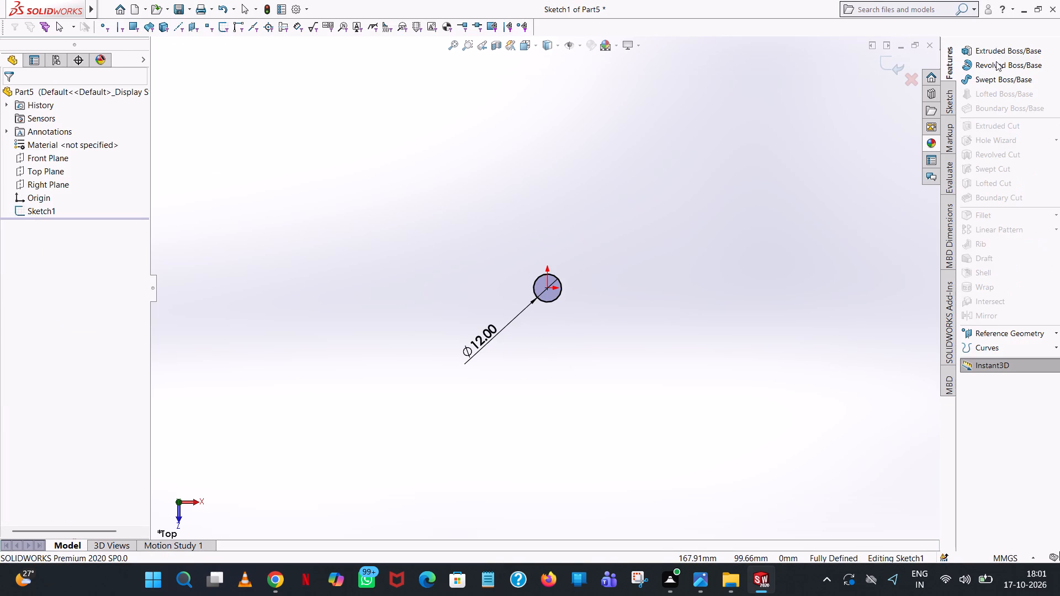
click(1013, 47)
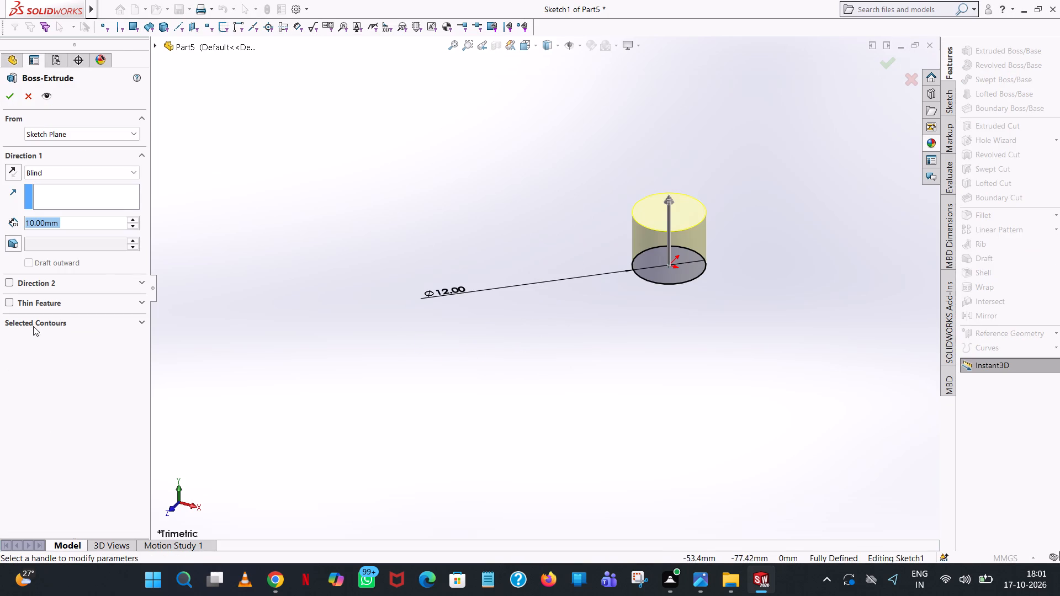
double_click(130, 220)
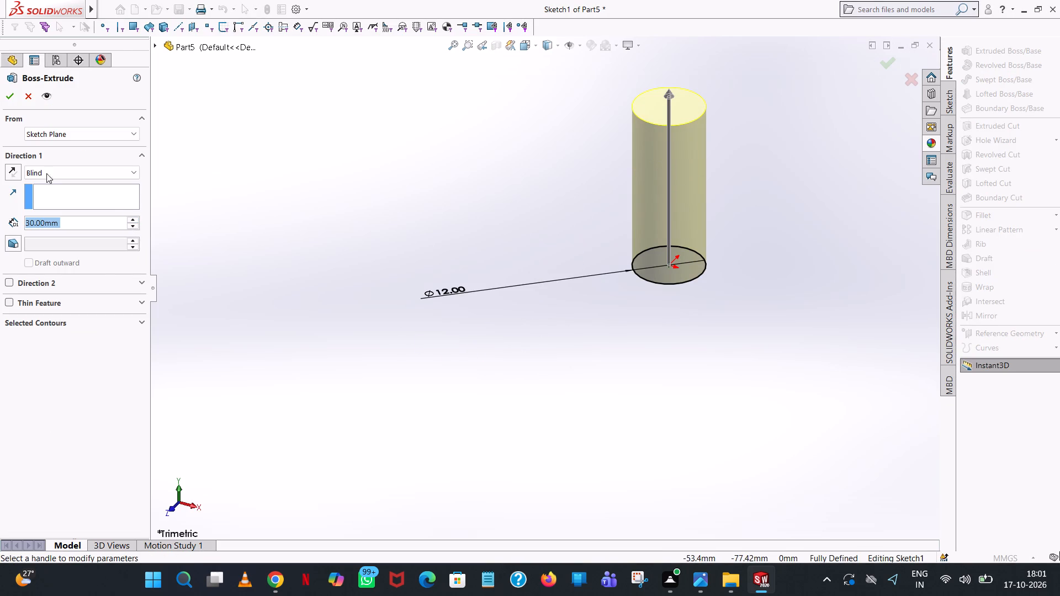
click(6, 93)
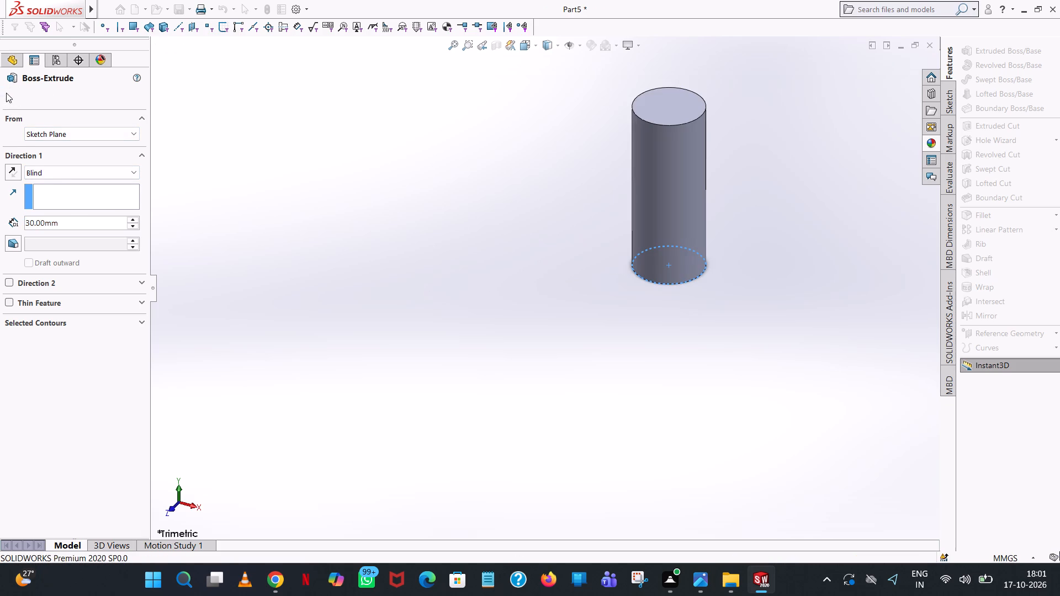
click(369, 127)
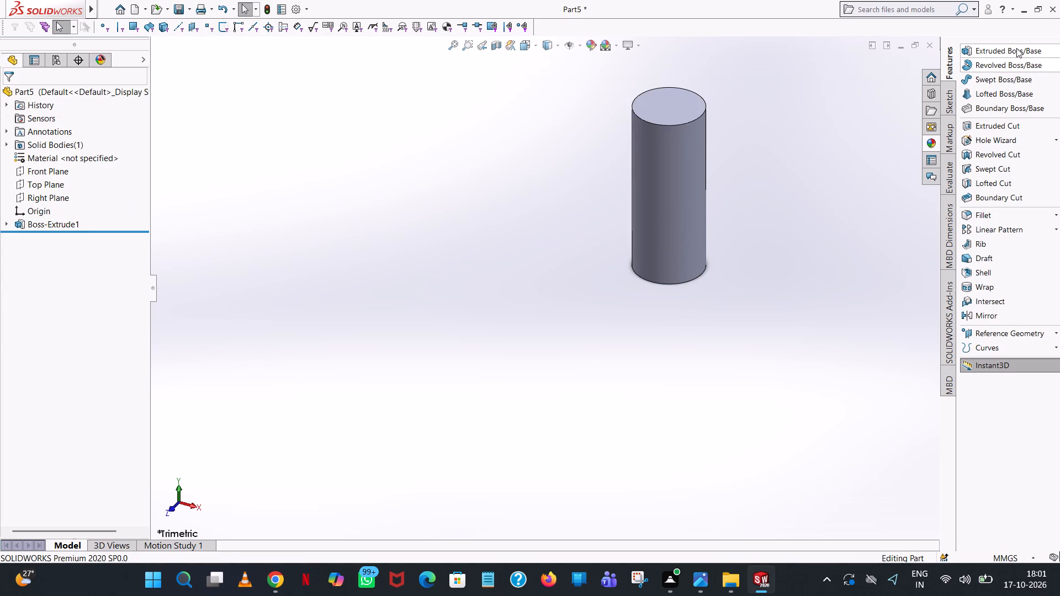
On the cylinder's top face, sketch a circle centred on the origin with a radius of 19/2 mm.
click(1016, 48)
click(677, 112)
middle_drag(750, 152, 755, 223)
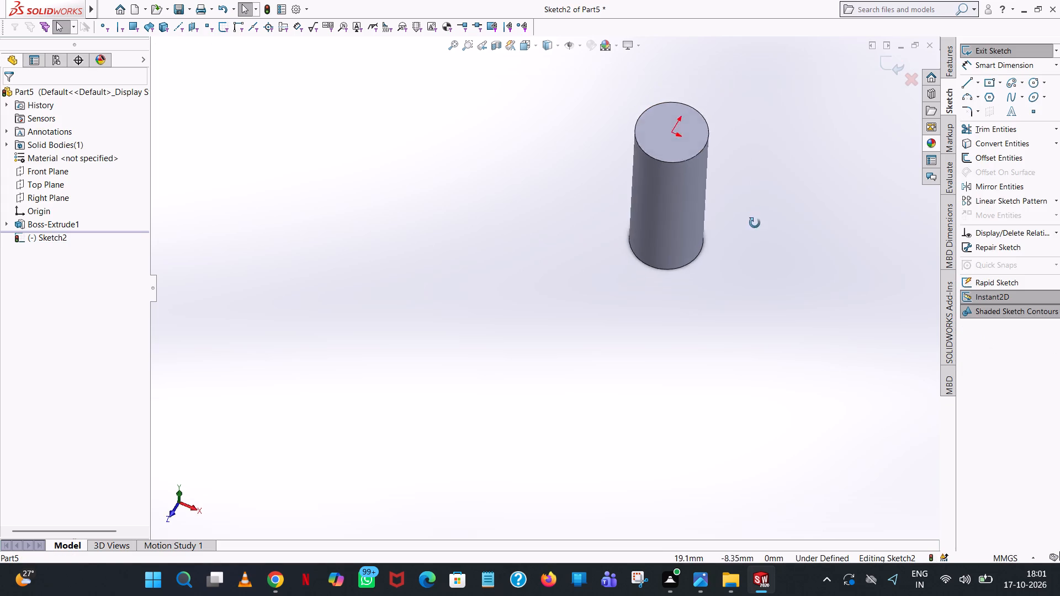
middle_drag(755, 223, 756, 303)
click(1036, 83)
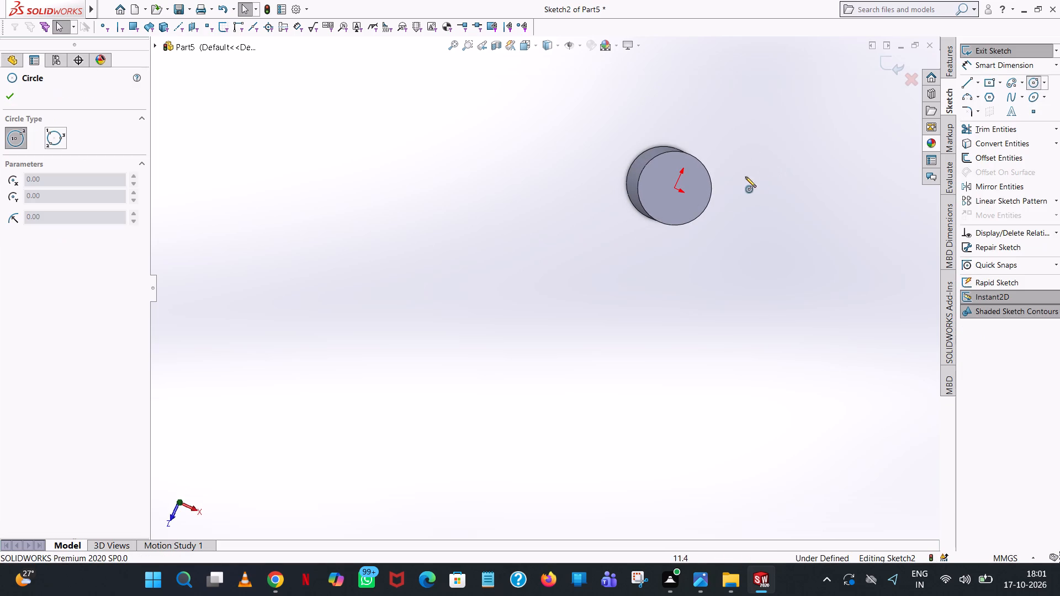
click(675, 189)
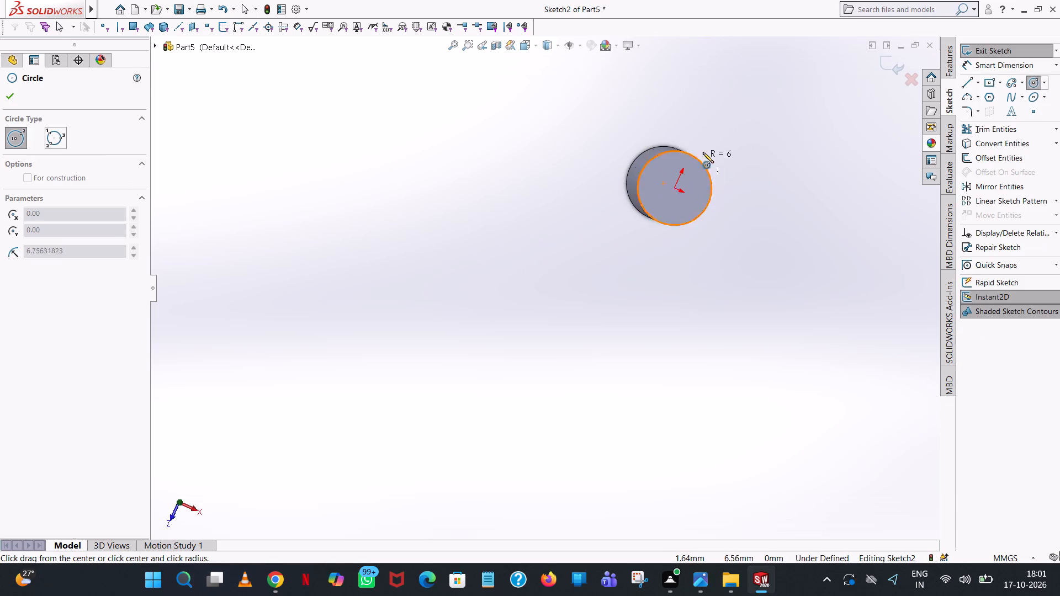
click(705, 149)
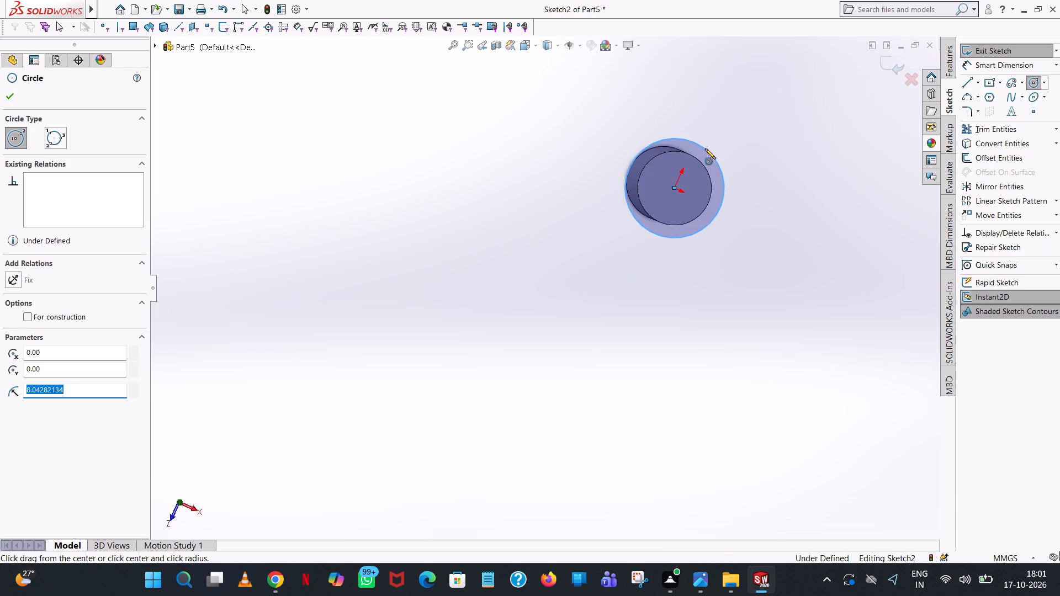
key(1)
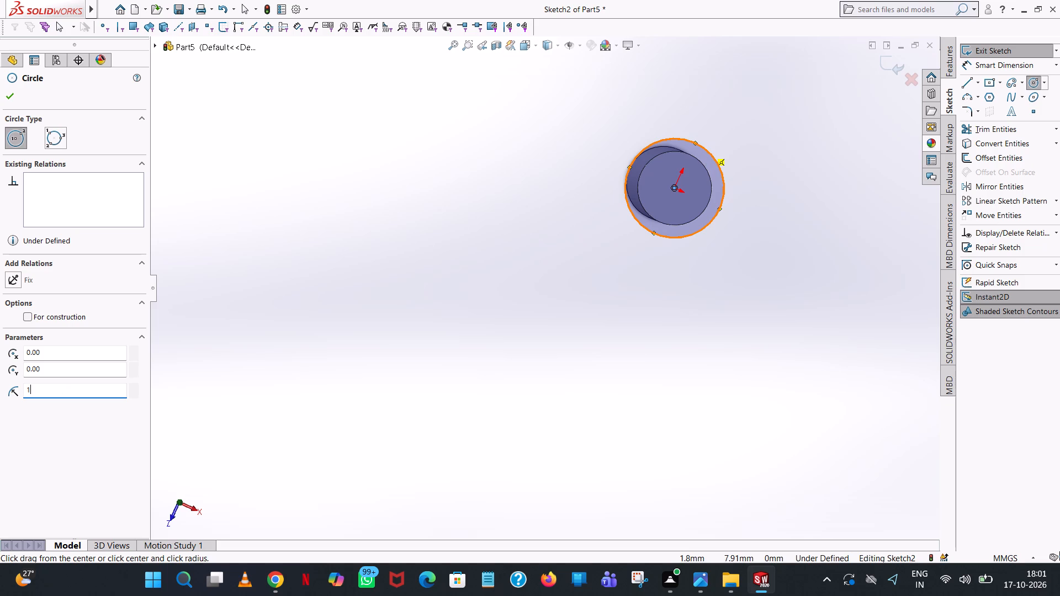
text(9/)
key(2)
key(Return)
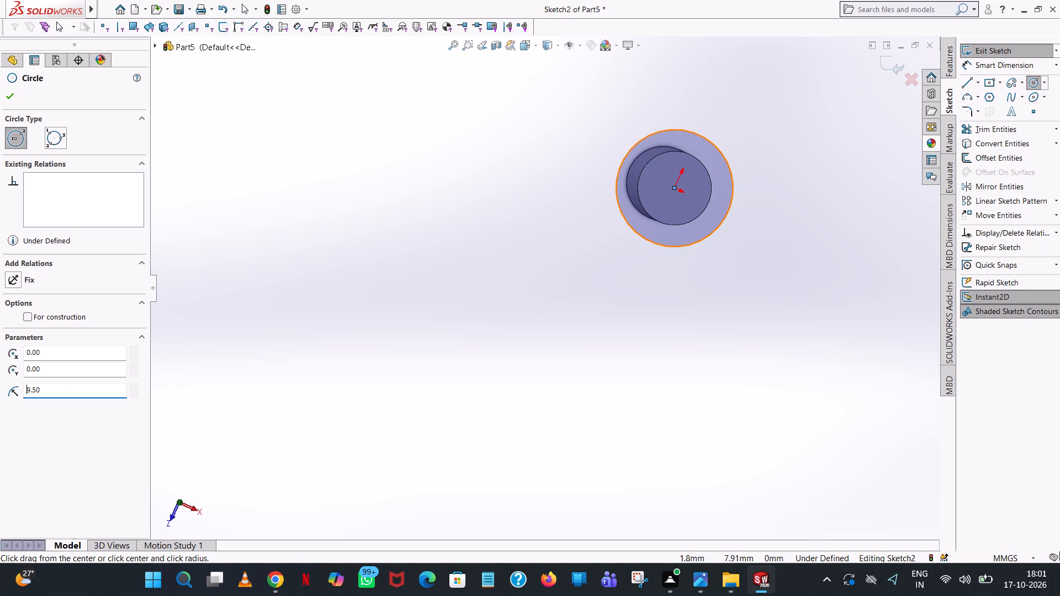
click(7, 94)
Dimension the diameter of the circle on the cylinder's top face at 19 mm.
middle_drag(818, 211, 782, 68)
scroll(815, 201, down, 1)
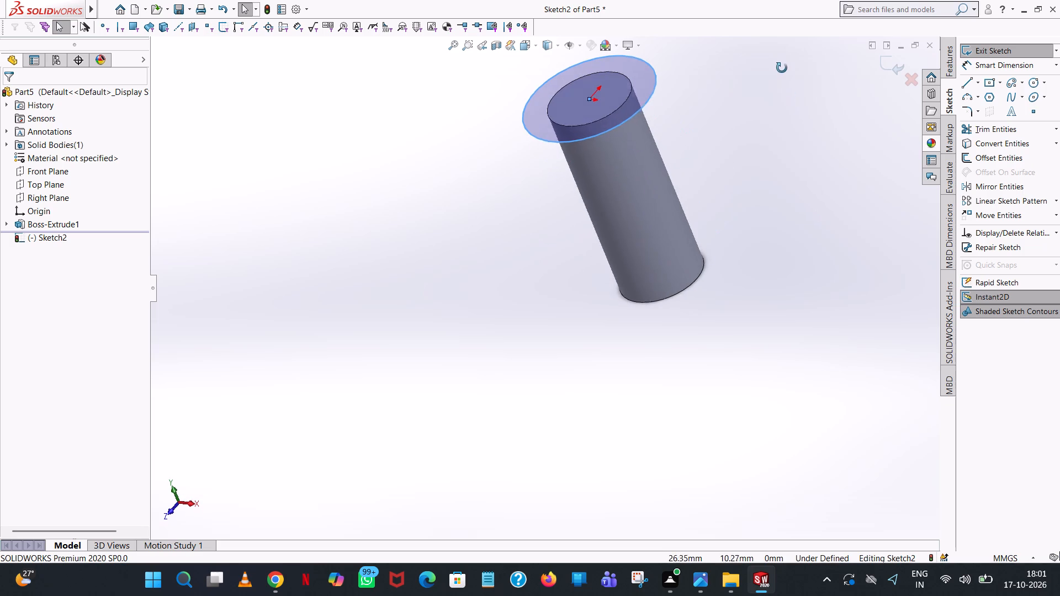
middle_drag(782, 68, 782, 67)
click(989, 63)
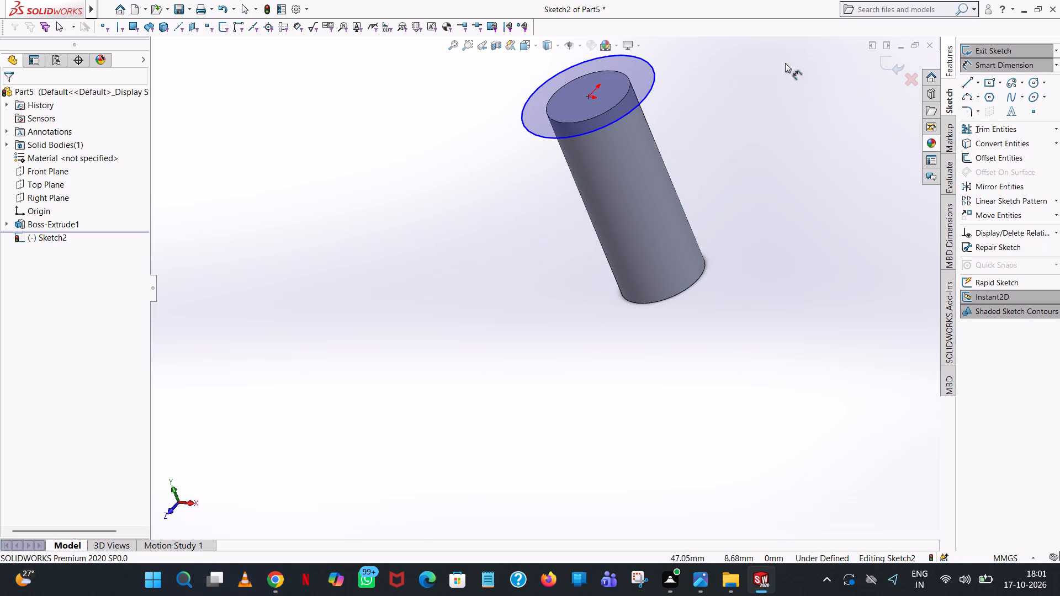
click(646, 97)
click(729, 99)
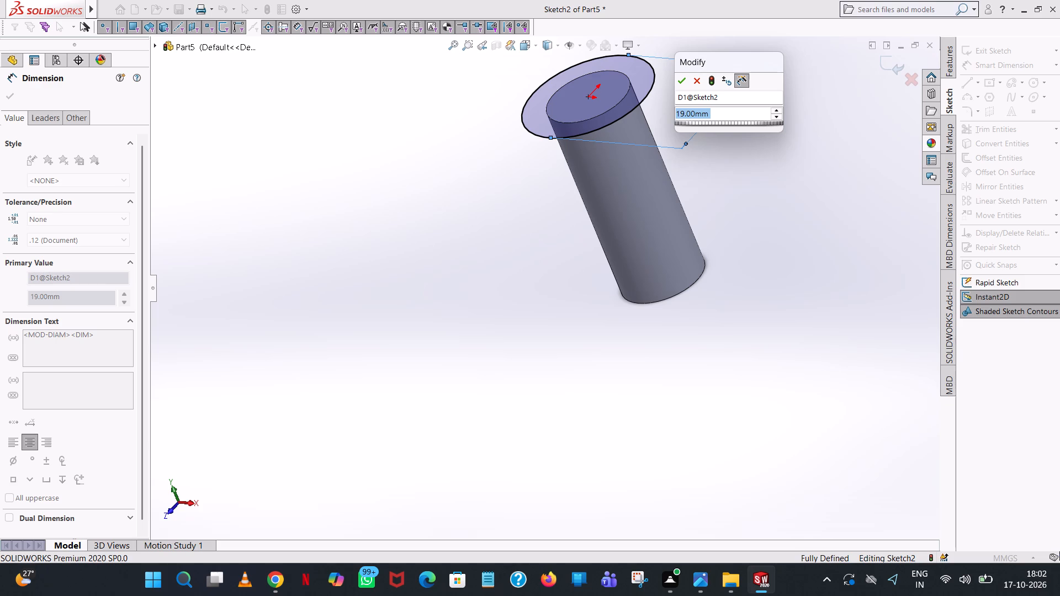
click(677, 80)
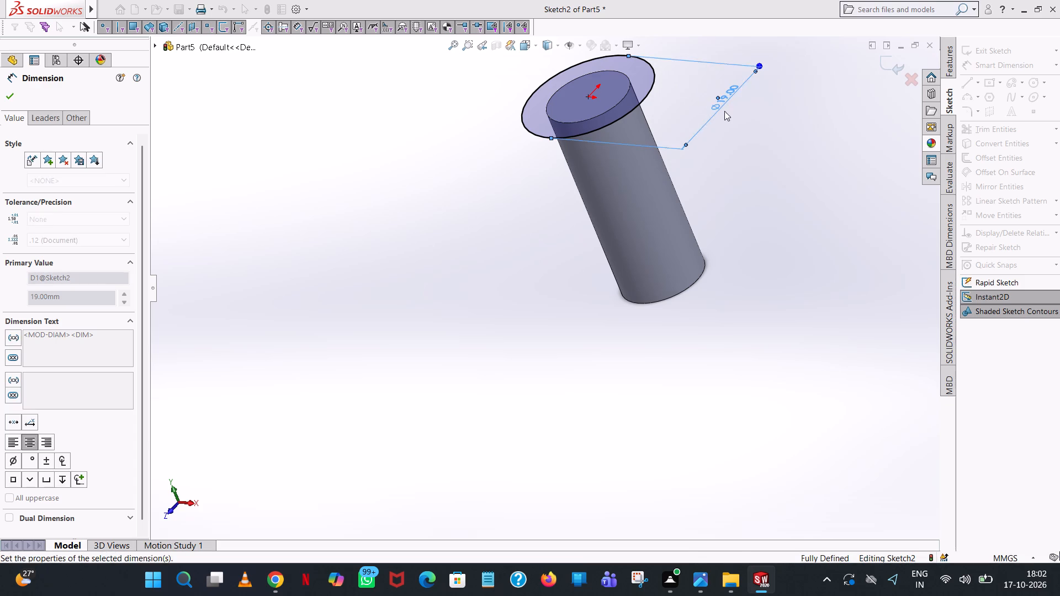
click(726, 112)
Extrude the 19 mm circle 25 mm as a blind boss merged with the cylinder.
click(955, 49)
click(970, 54)
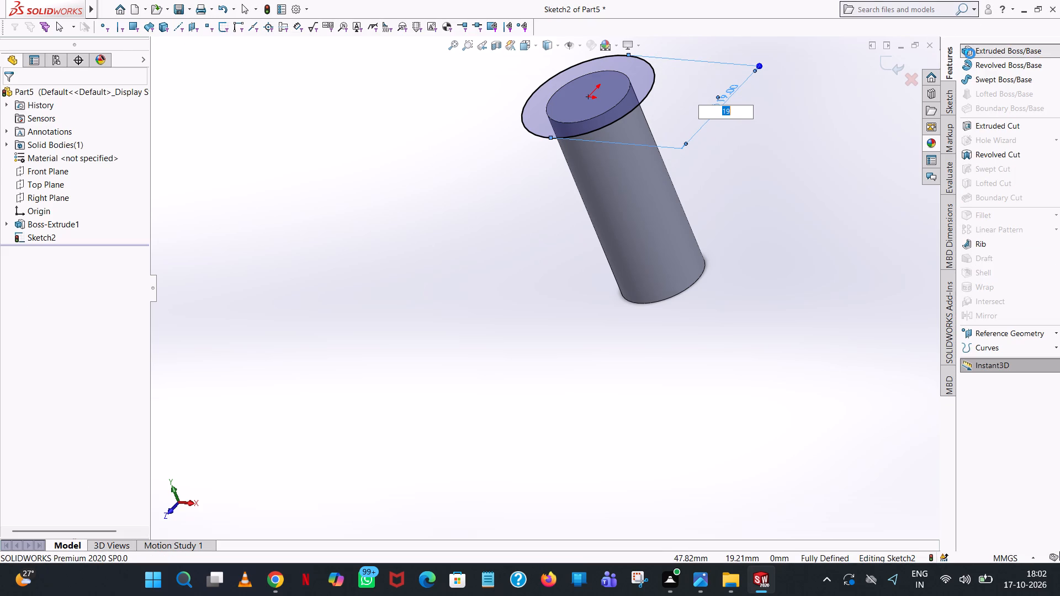
scroll(634, 163, up, 2)
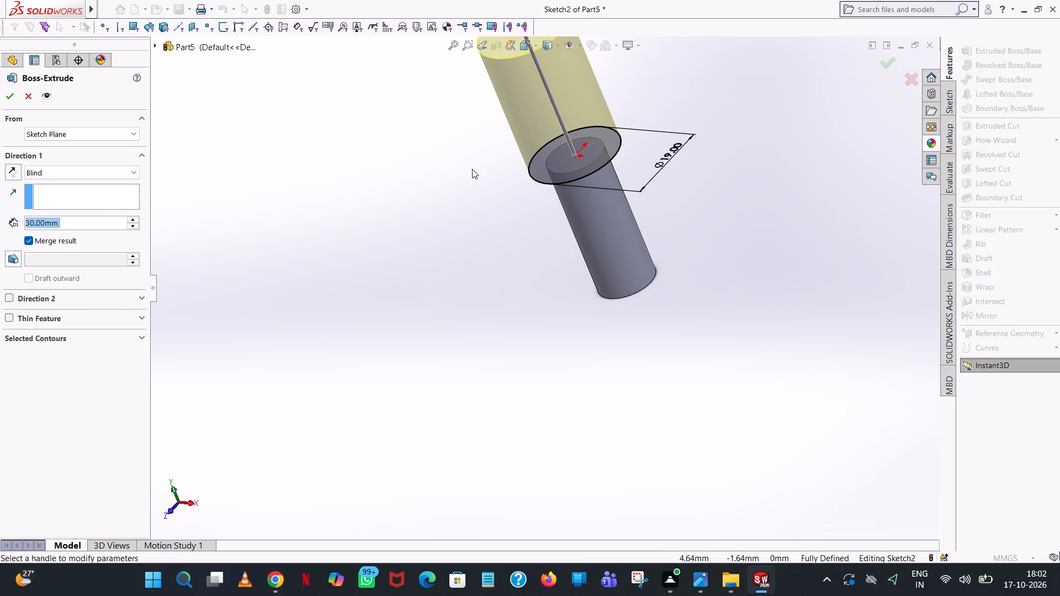
text(25)
key(Return)
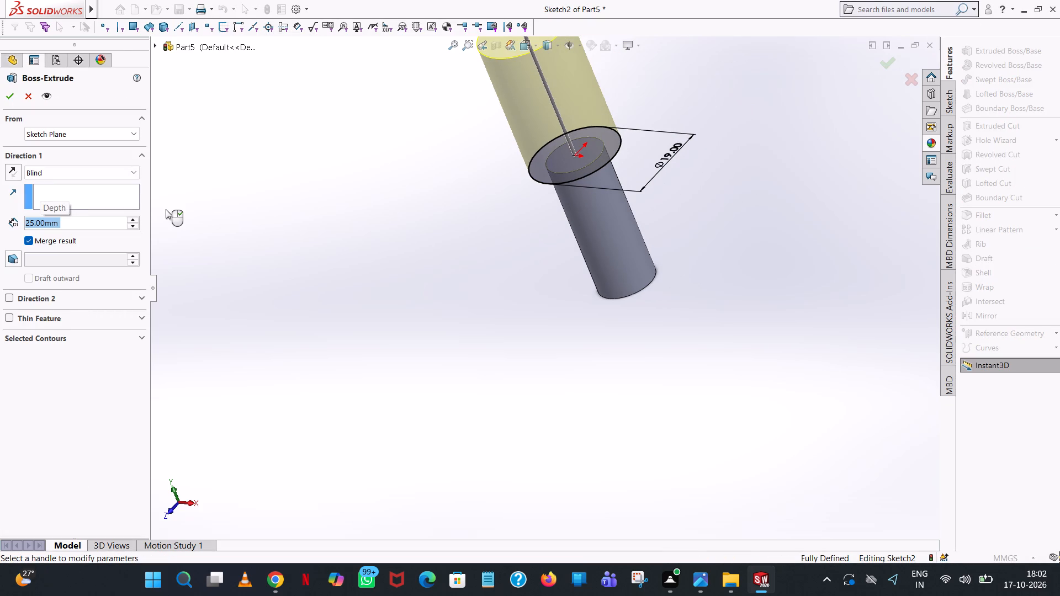
click(12, 94)
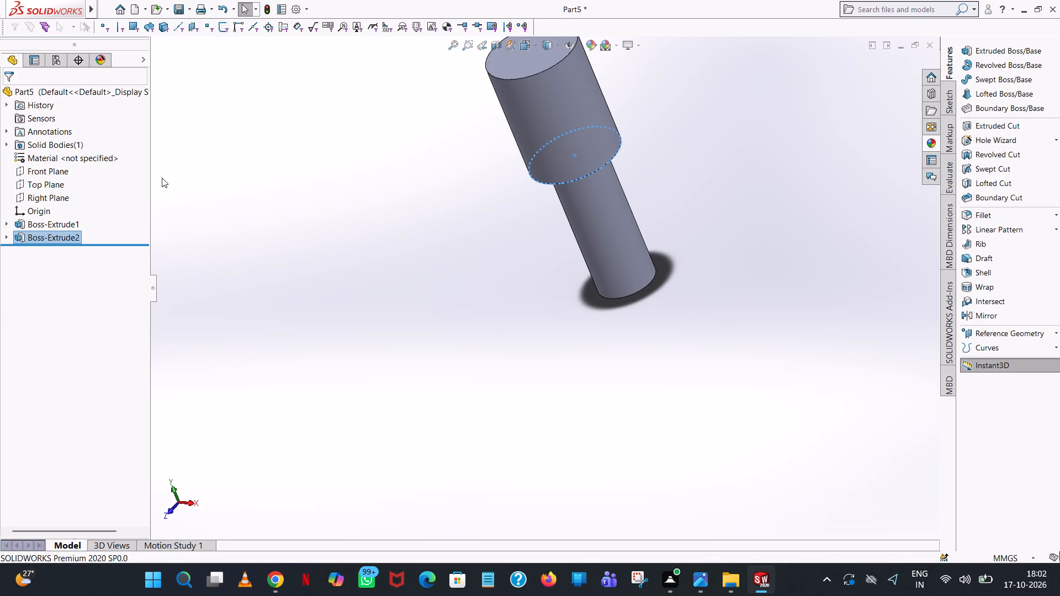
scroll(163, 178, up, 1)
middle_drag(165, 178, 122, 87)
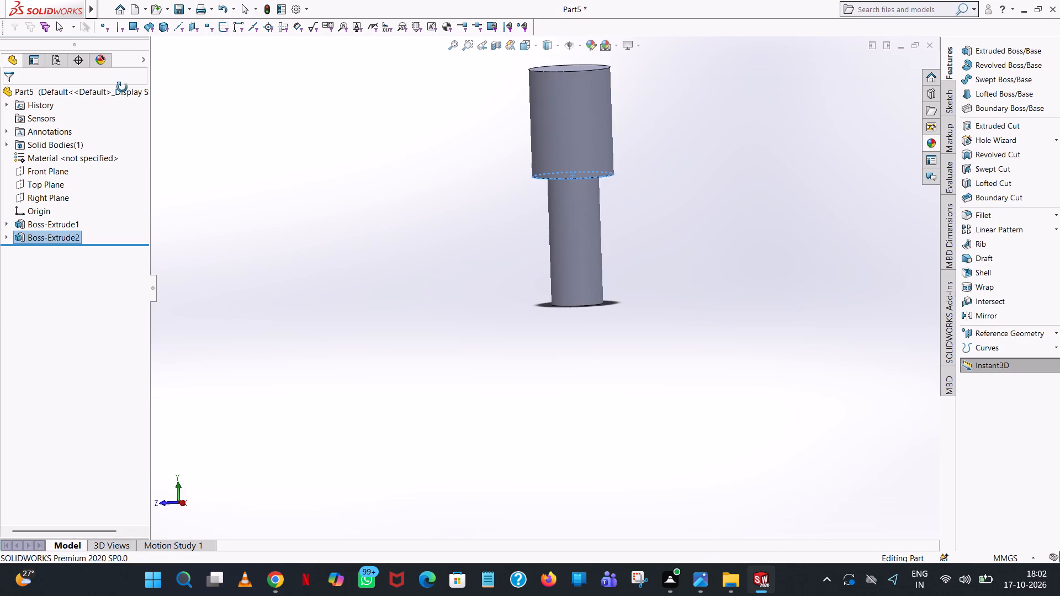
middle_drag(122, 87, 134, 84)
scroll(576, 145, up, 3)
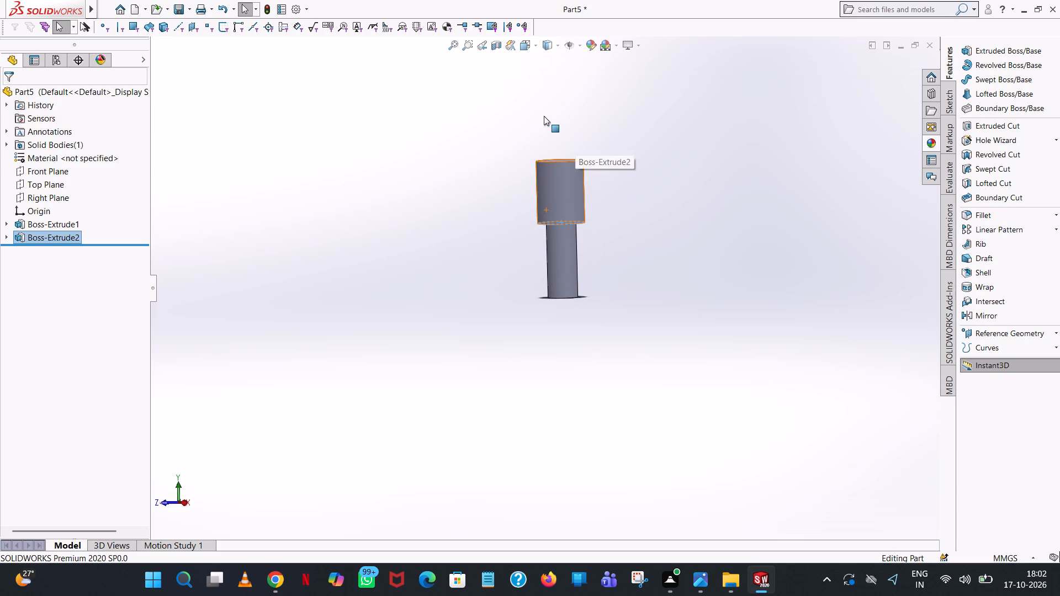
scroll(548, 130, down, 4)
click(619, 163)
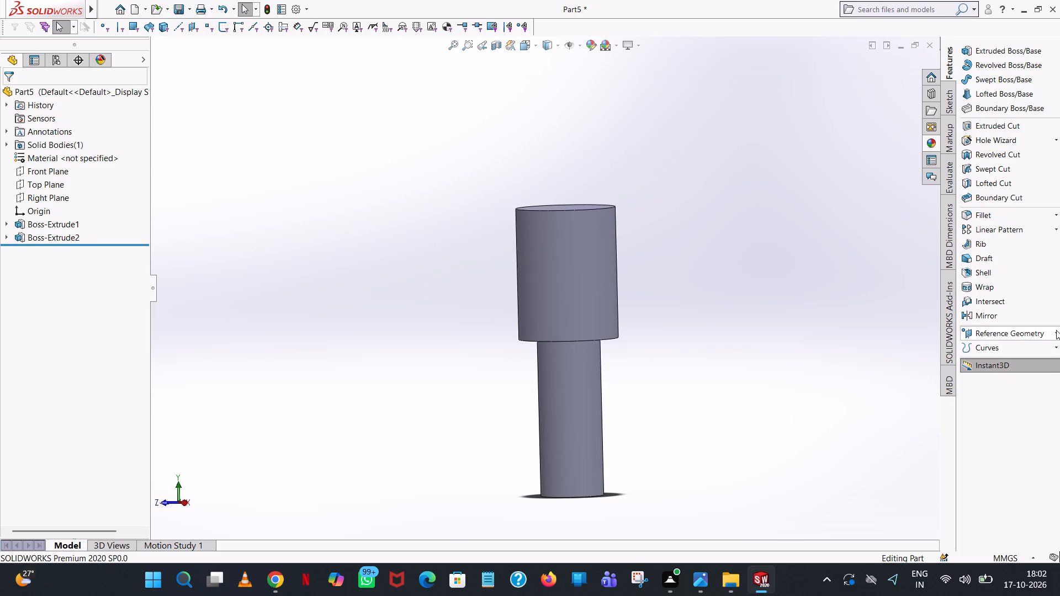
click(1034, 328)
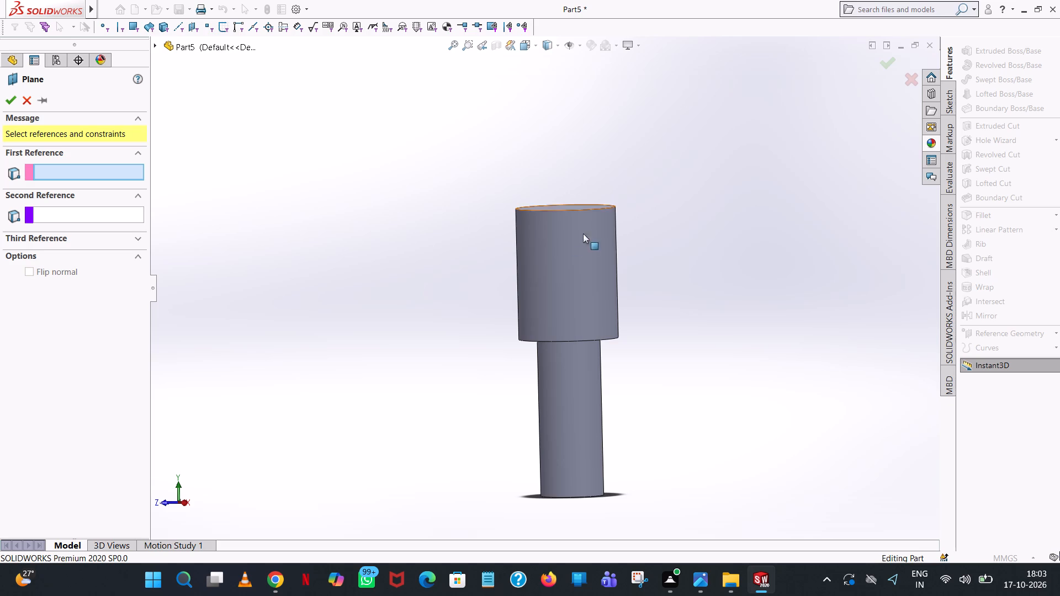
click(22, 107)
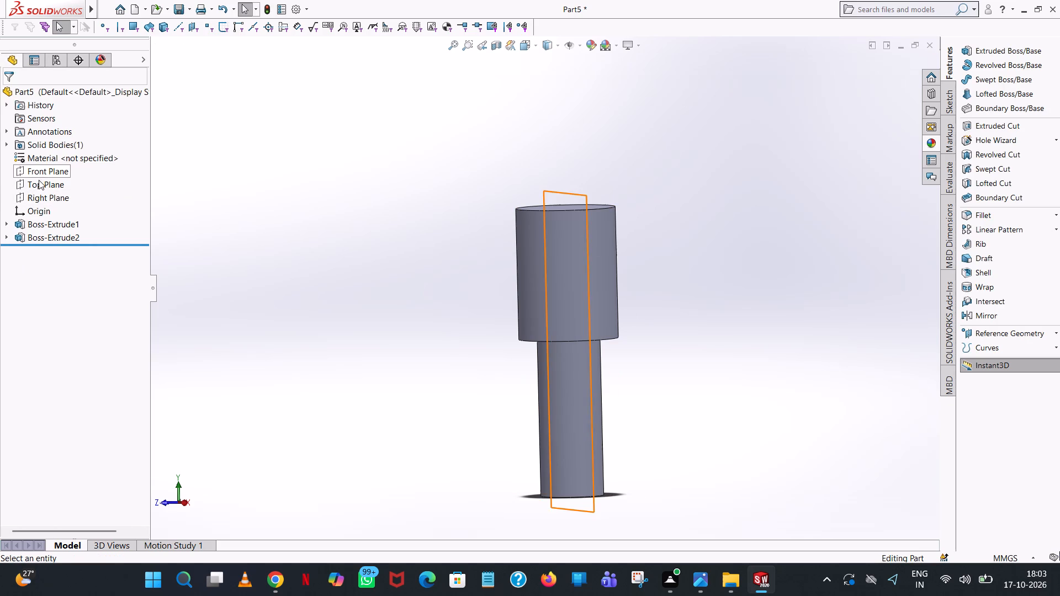
Open a new sketch on the Right Plane and extend the plane's upper border above the 19 mm cylinder.
click(40, 198)
middle_drag(420, 262, 331, 284)
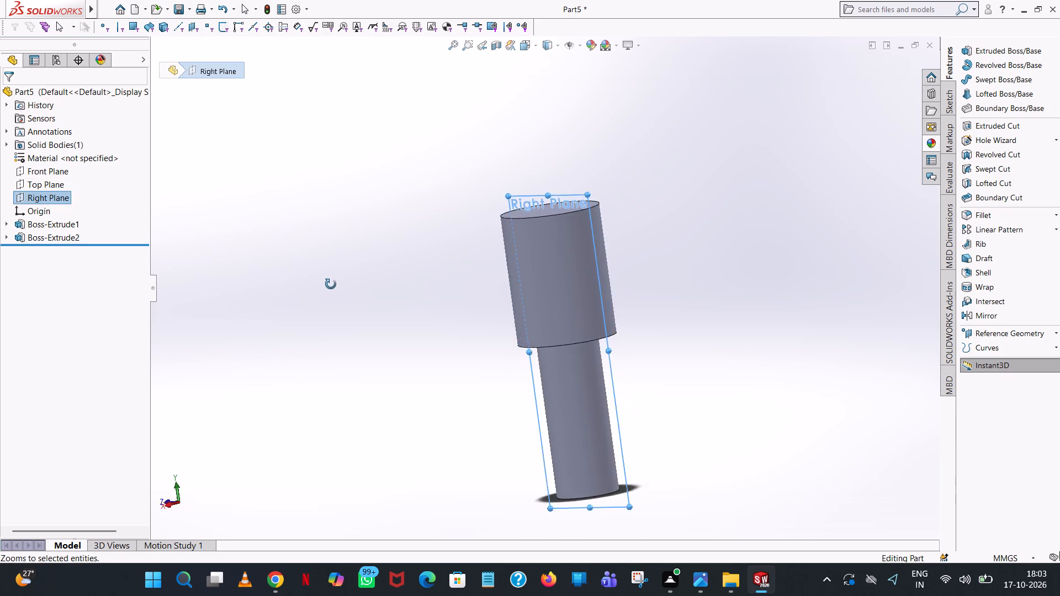
middle_drag(331, 284, 383, 339)
click(42, 197)
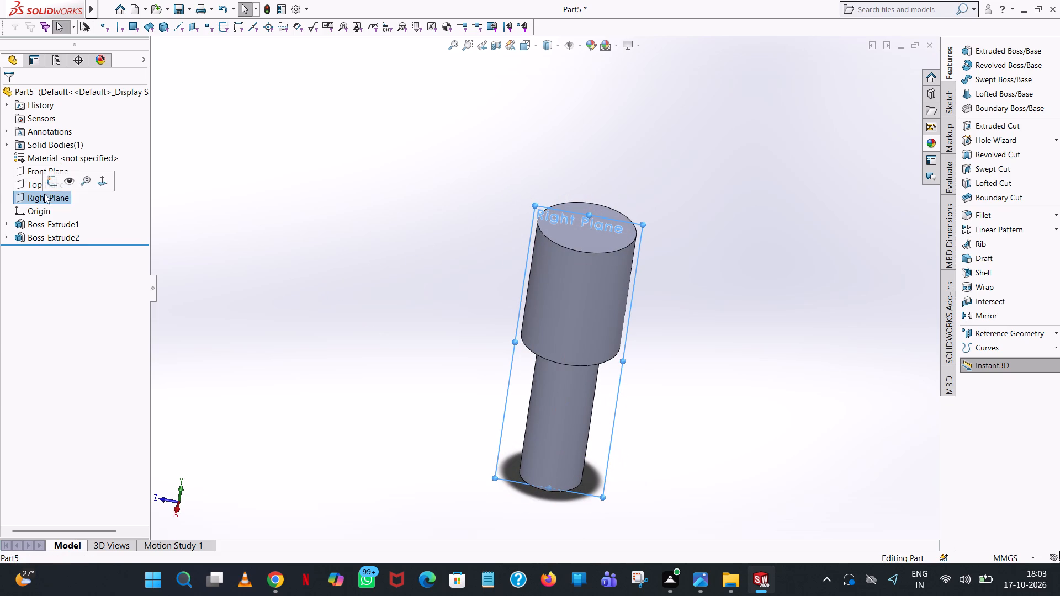
click(49, 194)
click(58, 199)
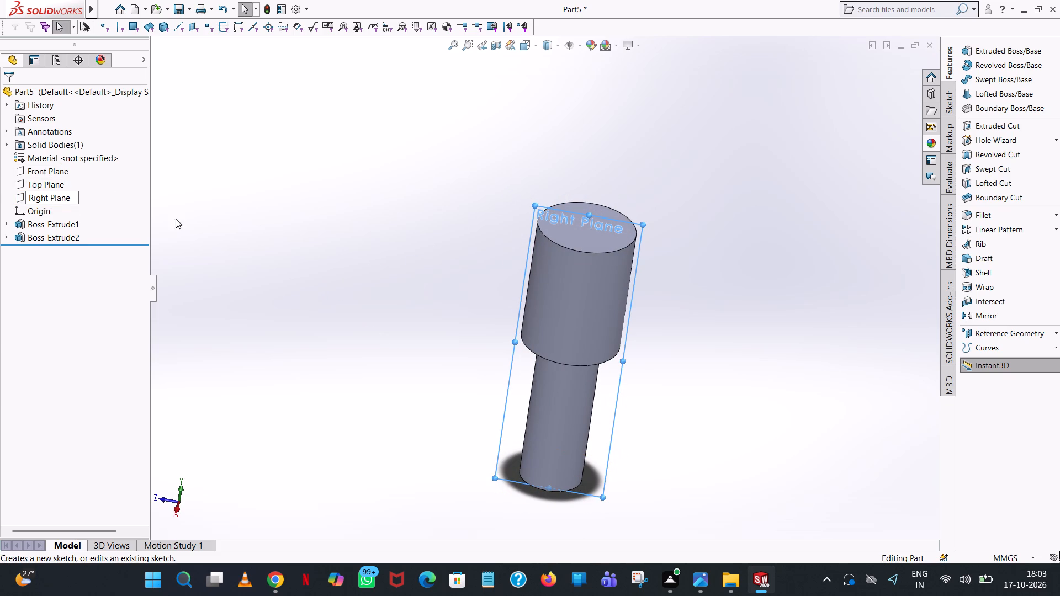
click(179, 219)
click(54, 194)
click(62, 178)
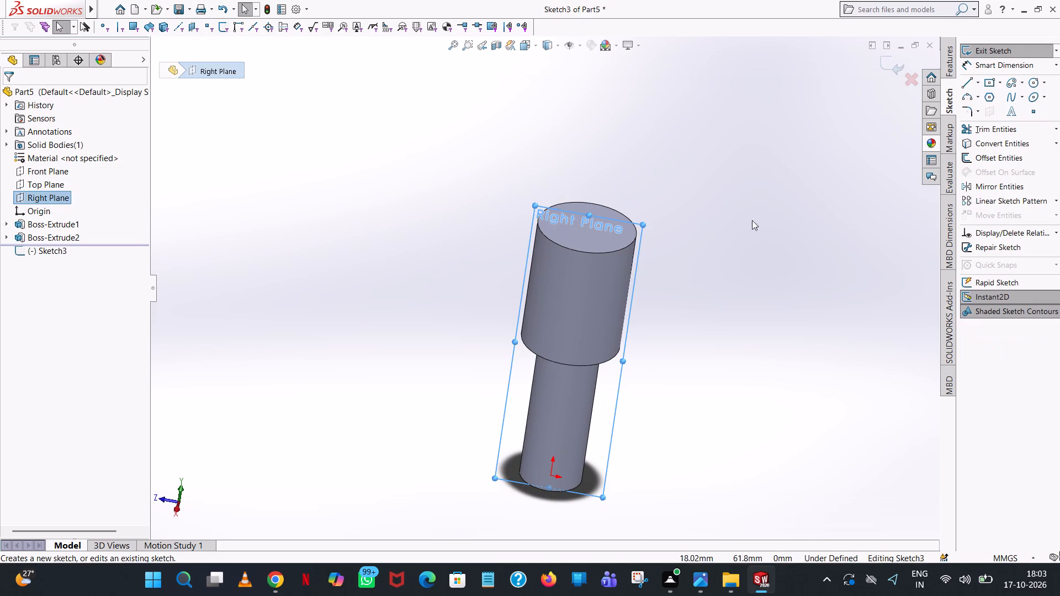
click(536, 46)
click(590, 104)
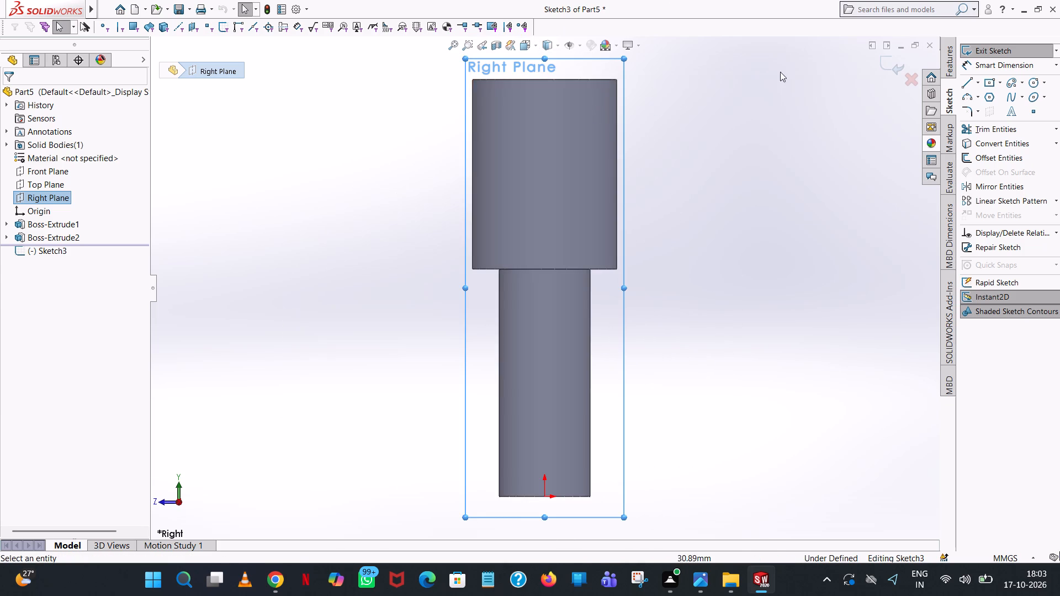
scroll(649, 118, up, 3)
scroll(574, 87, down, 4)
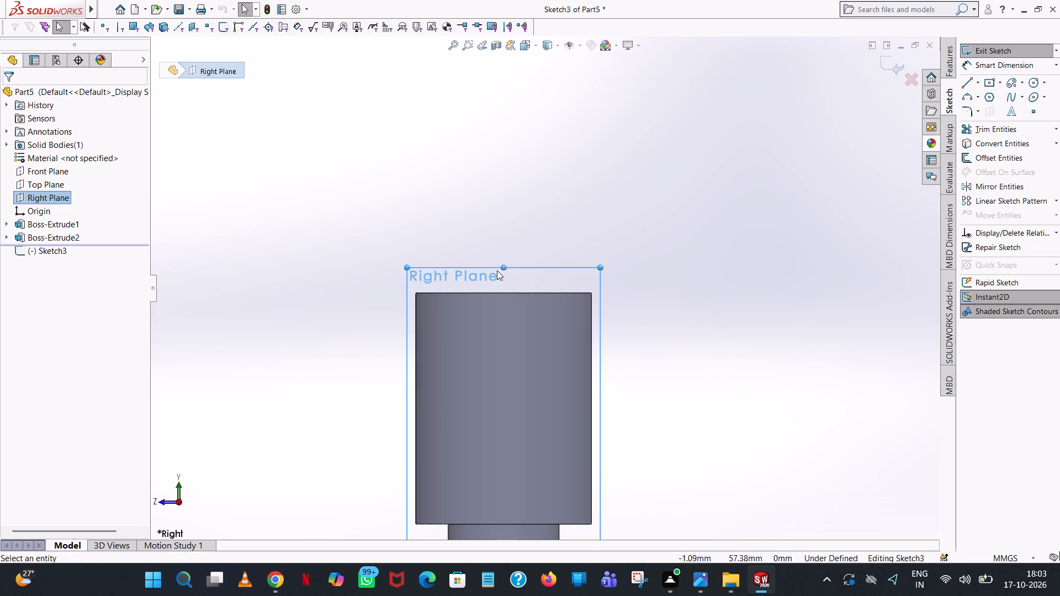
drag(502, 268, 518, 151)
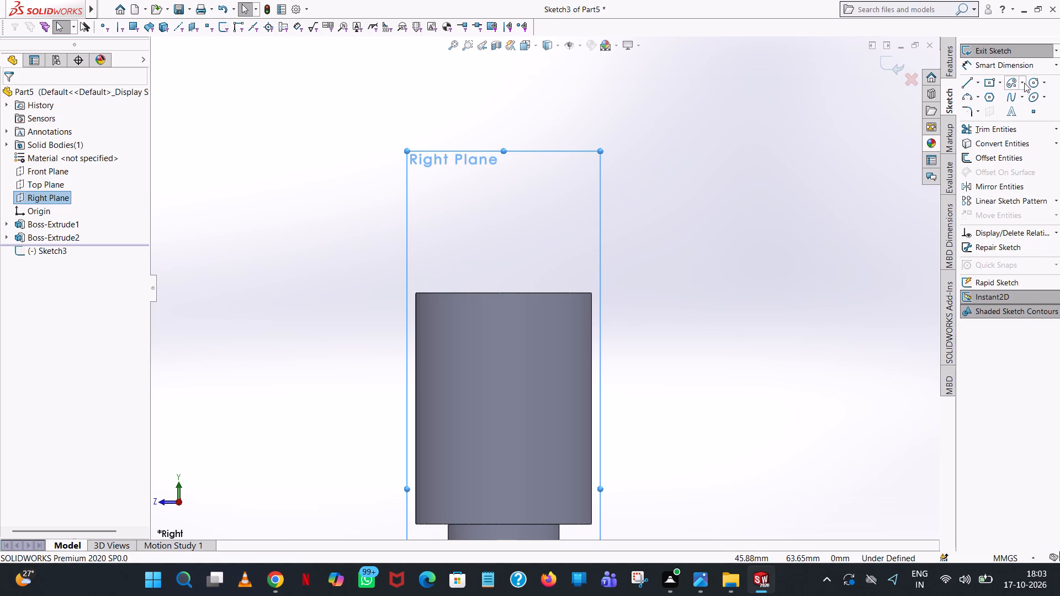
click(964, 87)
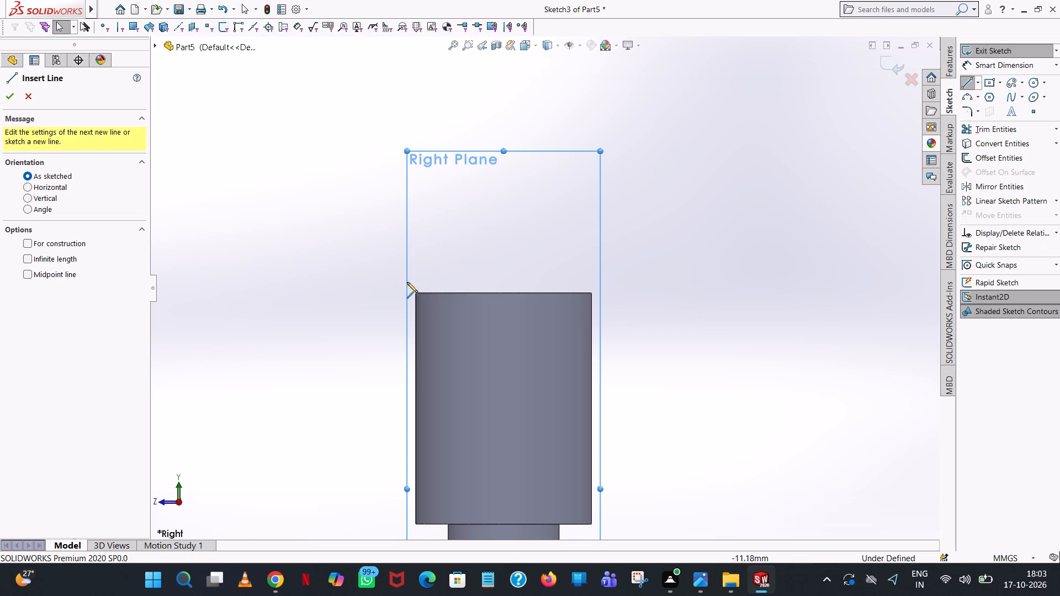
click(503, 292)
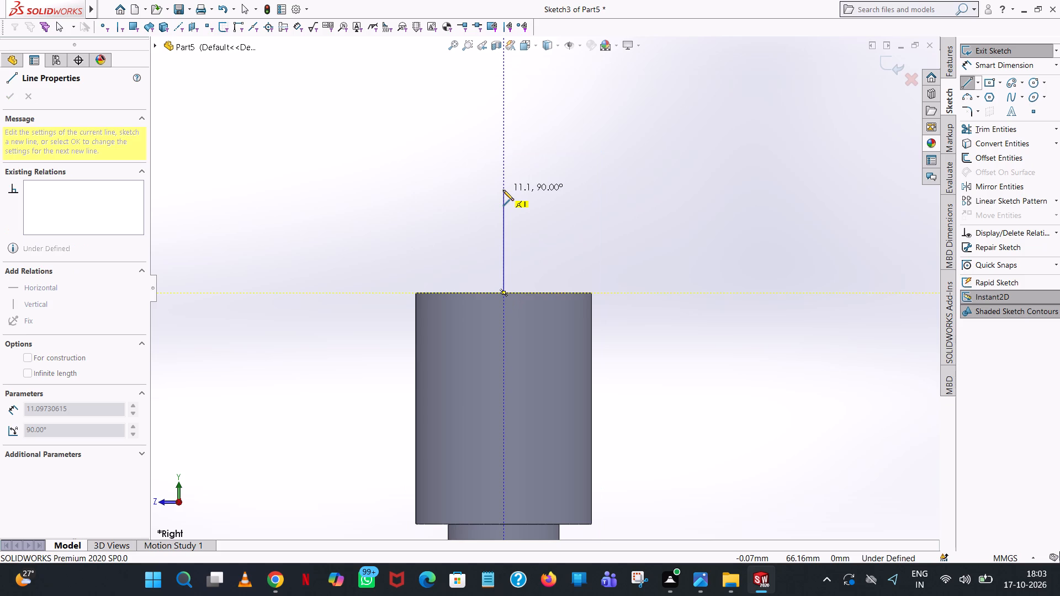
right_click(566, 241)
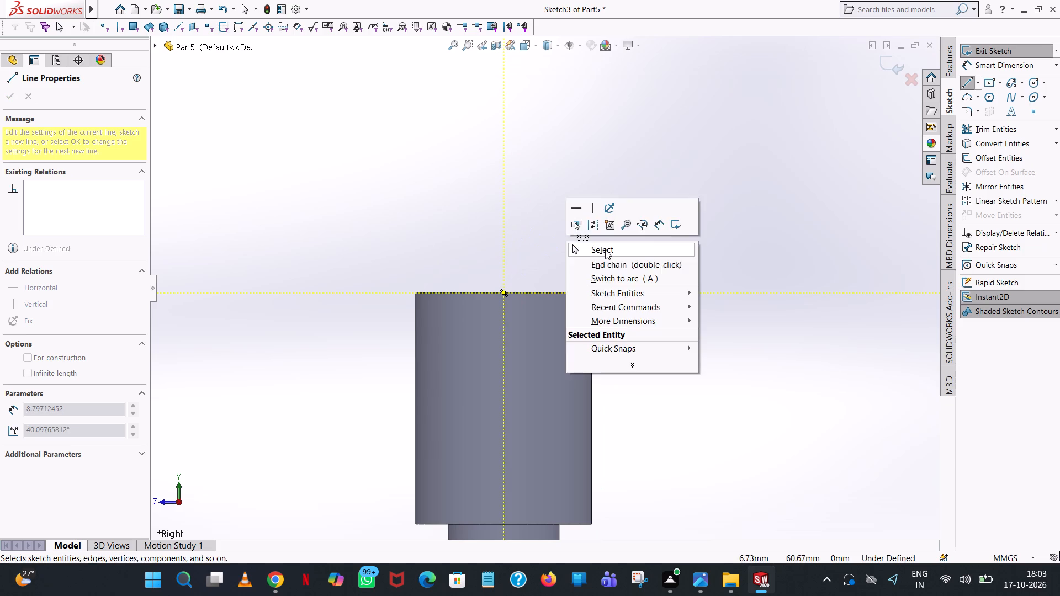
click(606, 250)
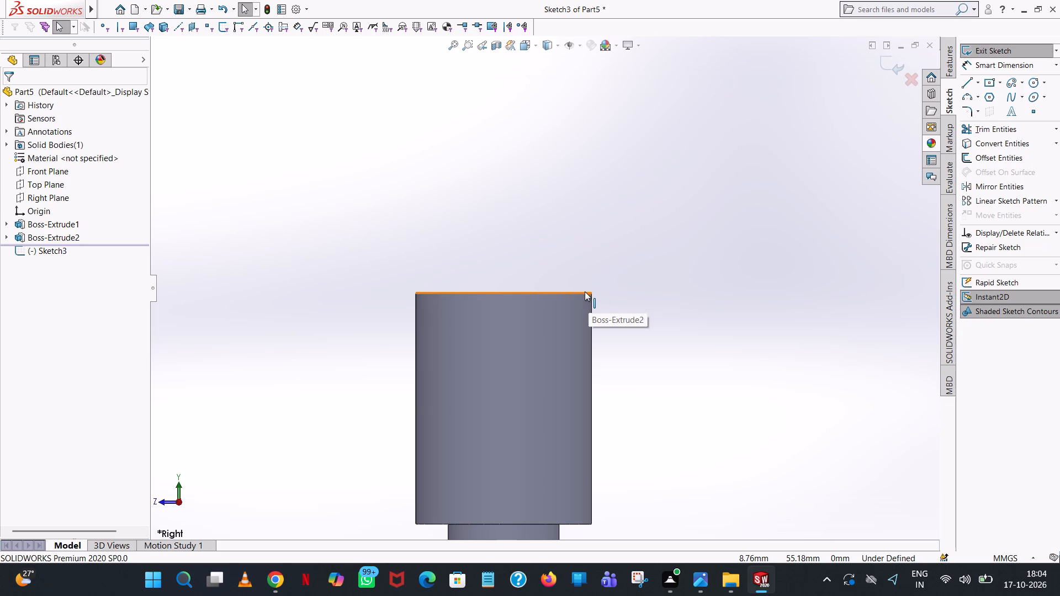
Sketch a horizontal line leftward from the midpoint of the larger cylinder's top edge, with a length of 38/2 mm.
click(967, 84)
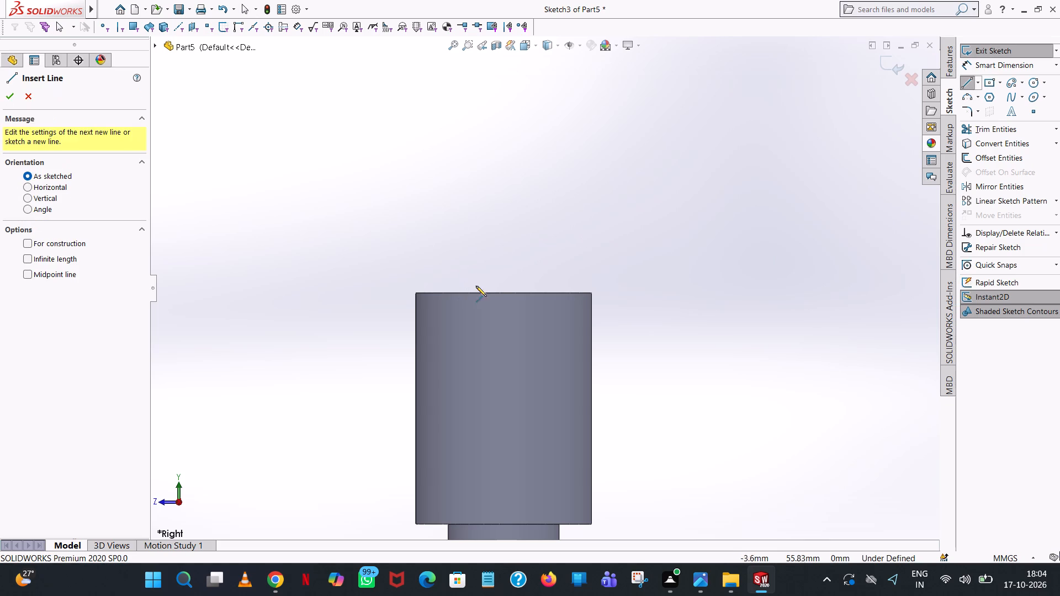
click(504, 291)
click(380, 296)
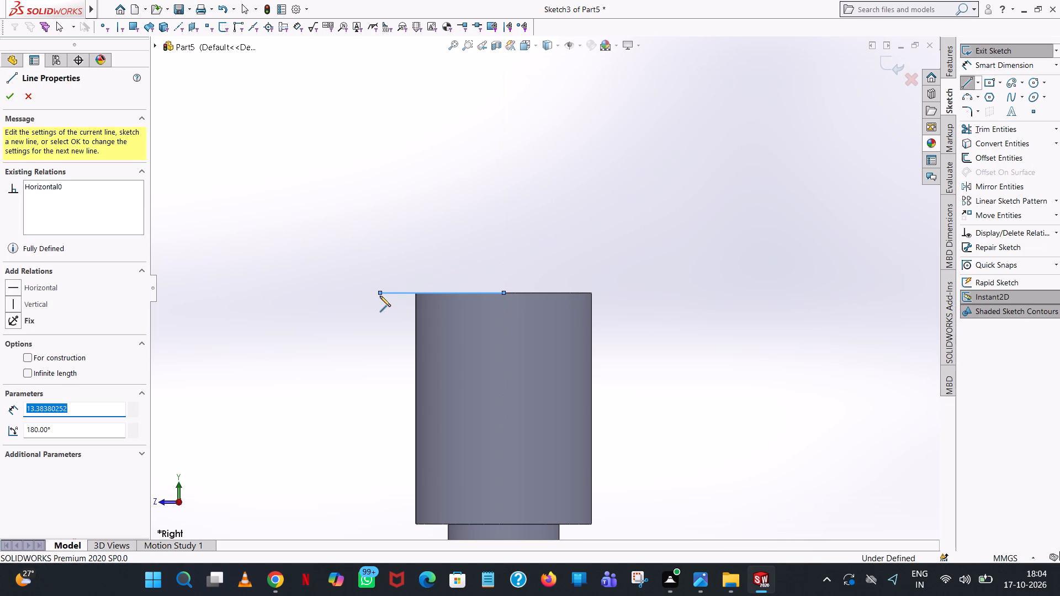
text(38/2)
key(Return)
right_click(379, 296)
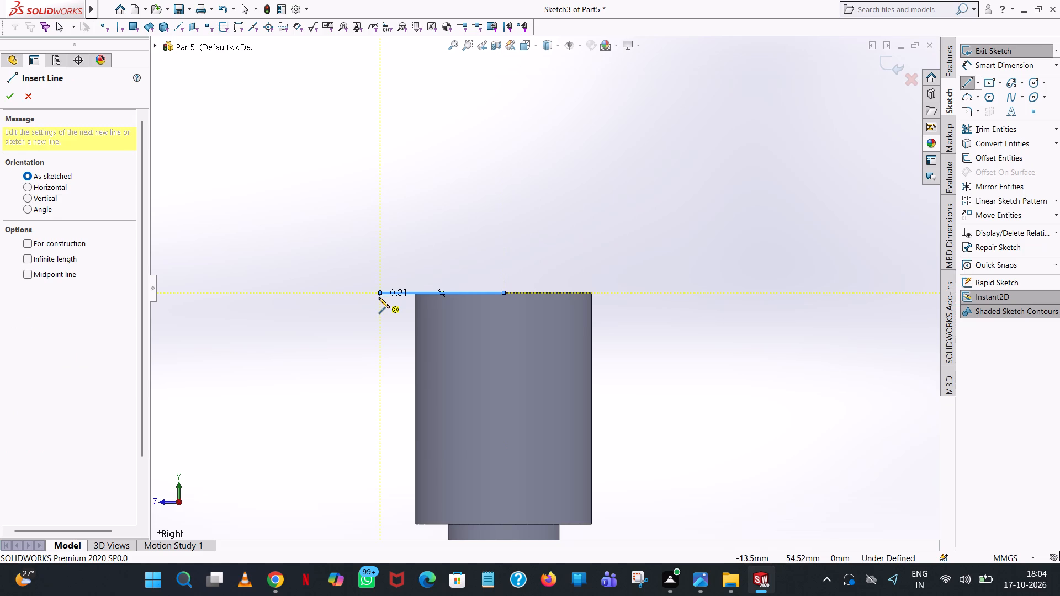
click(394, 303)
click(400, 294)
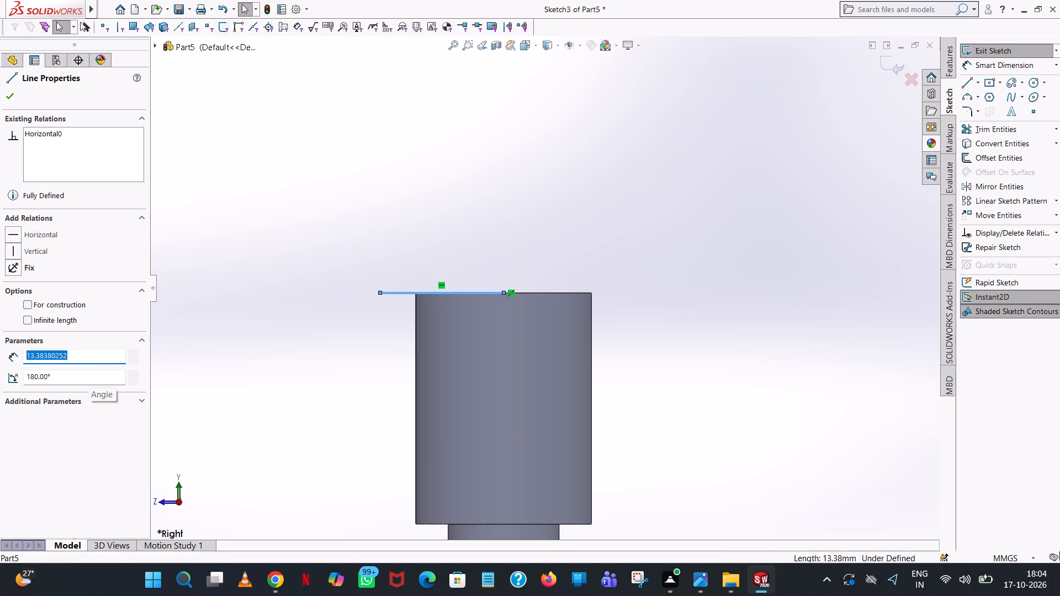
key(3)
text(8/2)
key(Return)
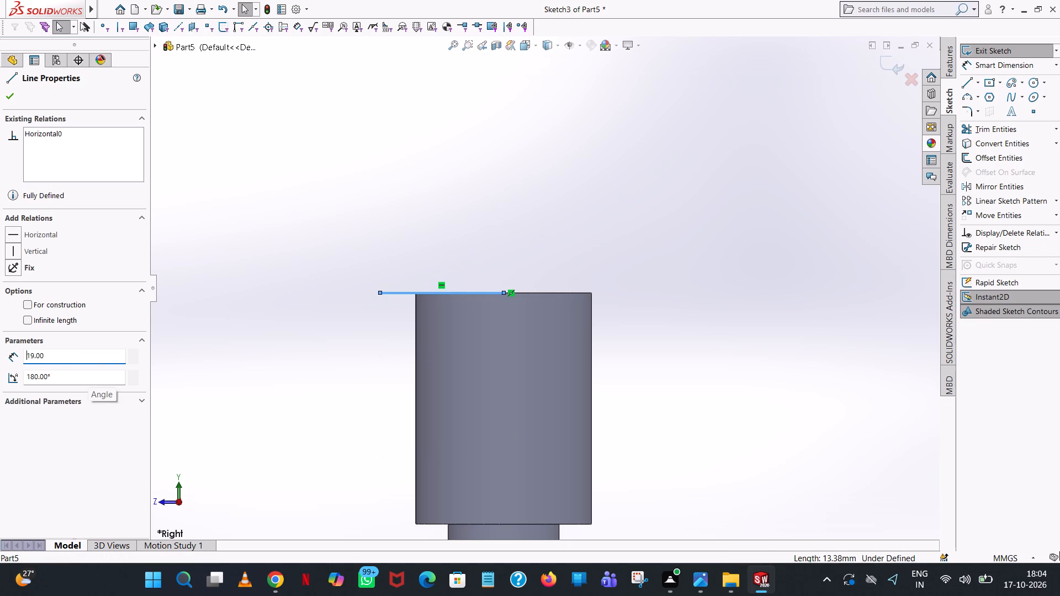
click(500, 164)
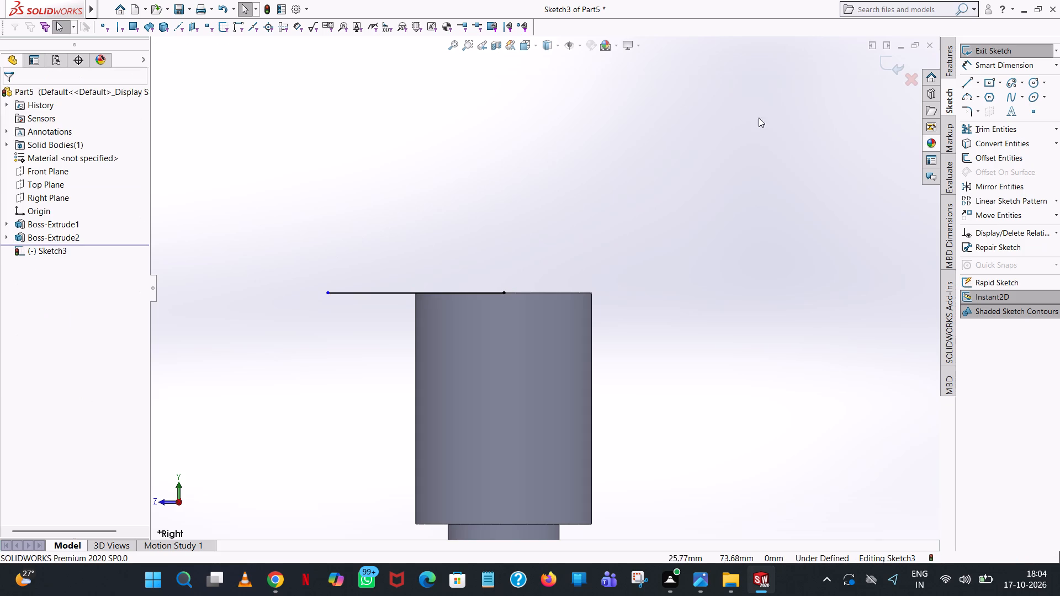
Sketch a vertical line upward from the horizontal line's inner endpoint with a length of 22 mm.
click(964, 79)
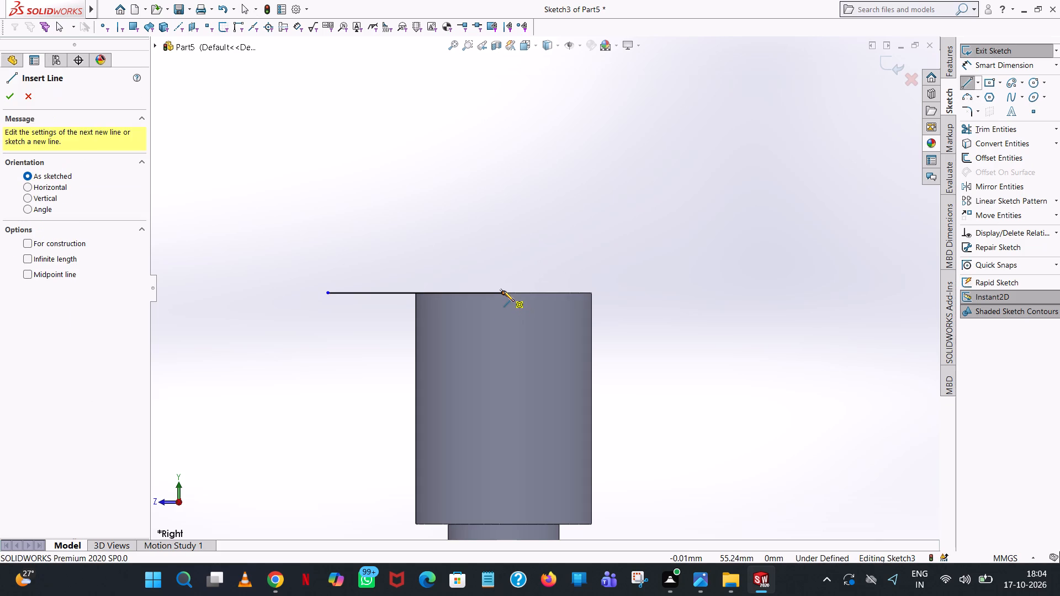
click(503, 291)
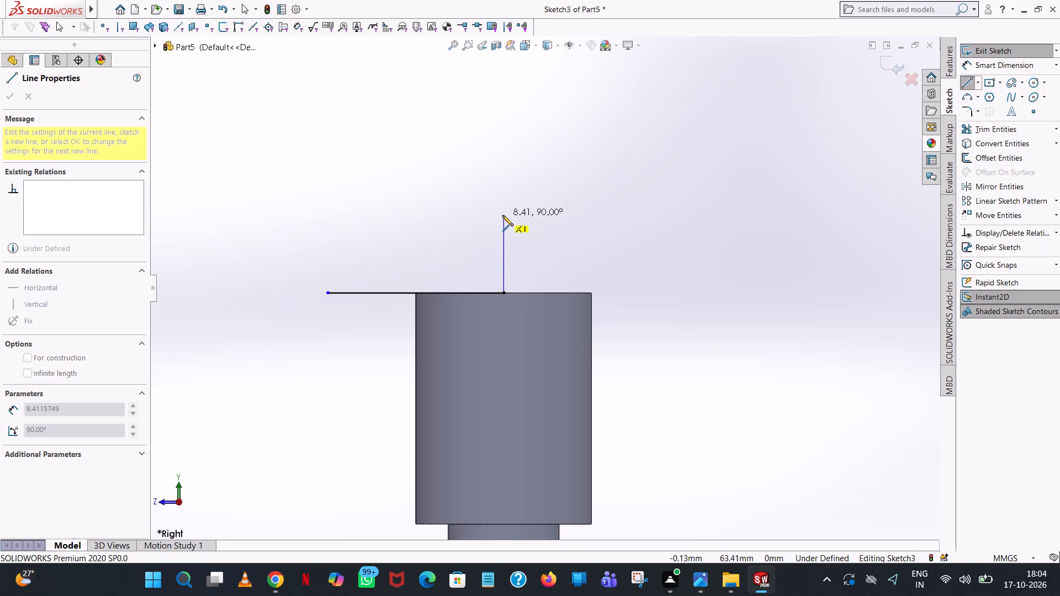
click(502, 215)
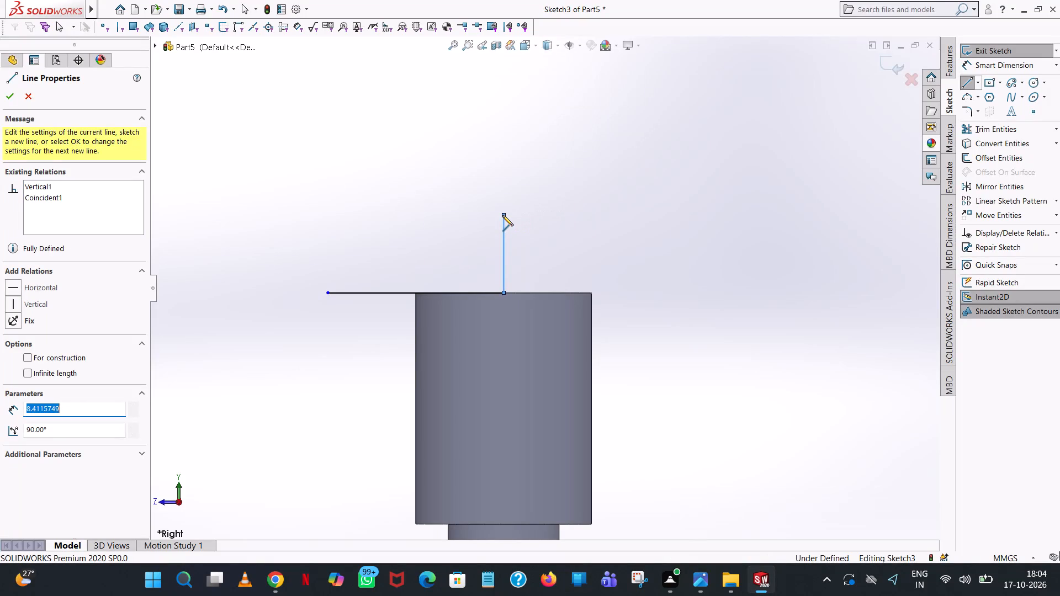
text(22)
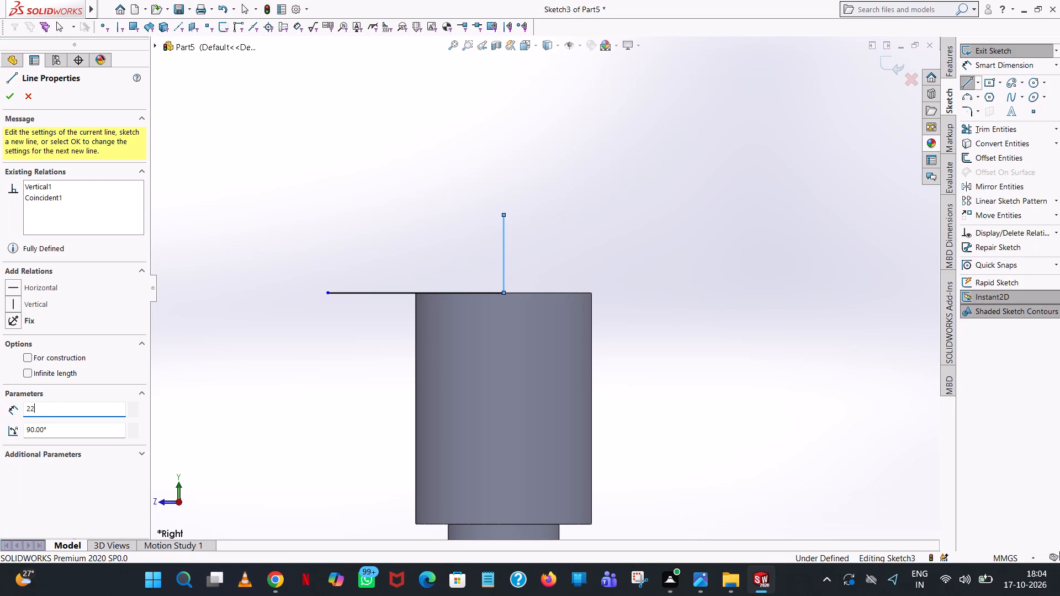
key(Return)
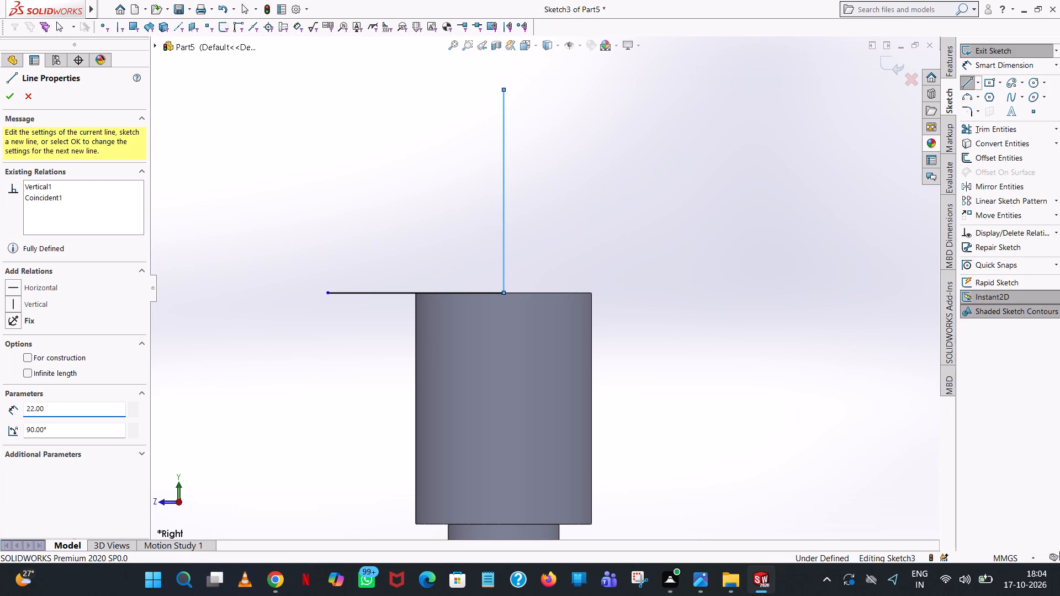
right_click(502, 215)
click(542, 226)
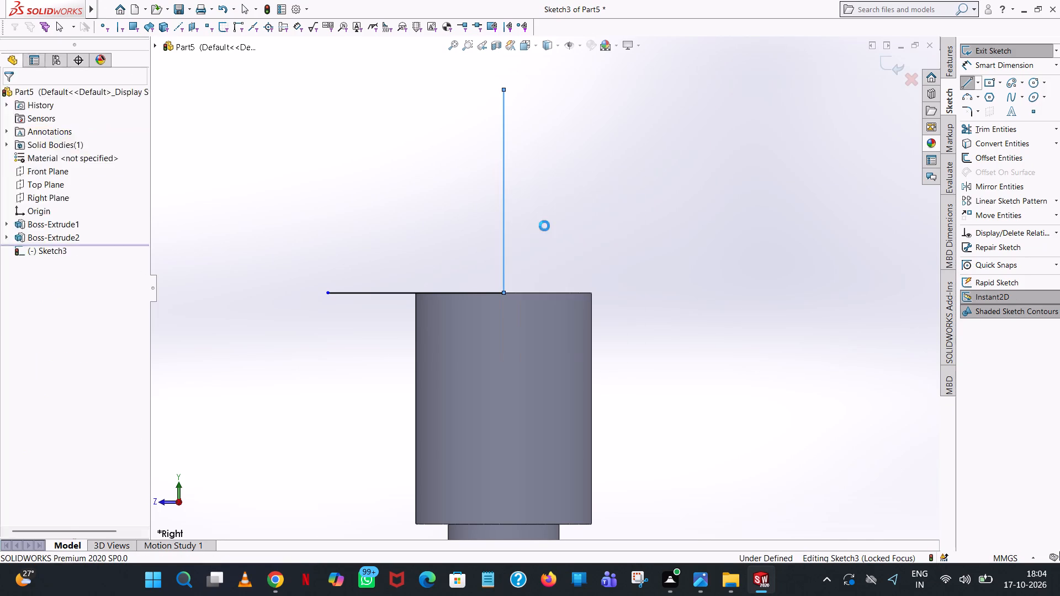
Set the vertical line's length to 10 mm.
scroll(544, 225, up, 7)
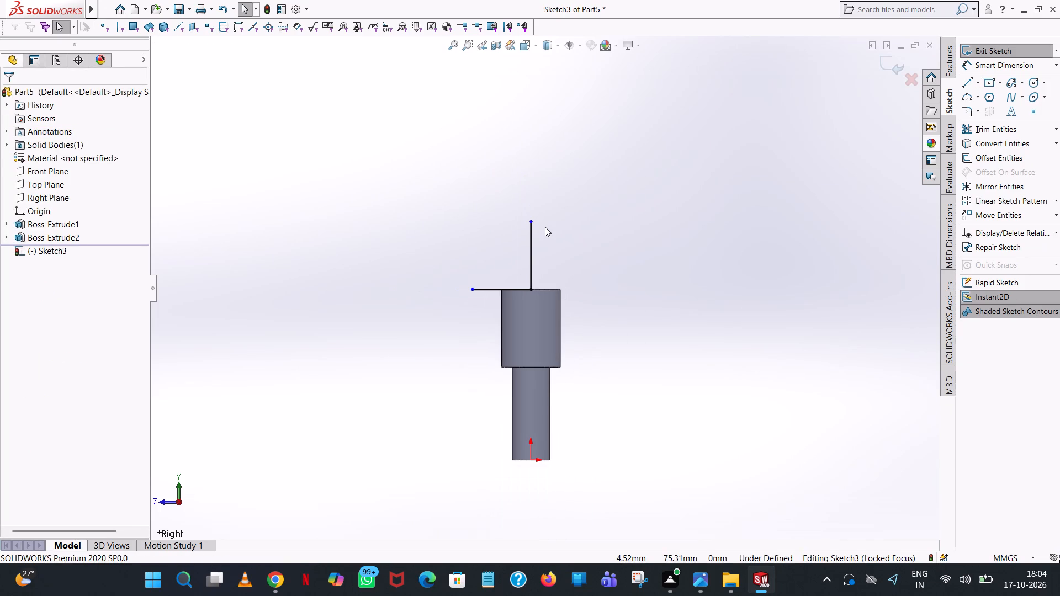
scroll(545, 227, down, 1)
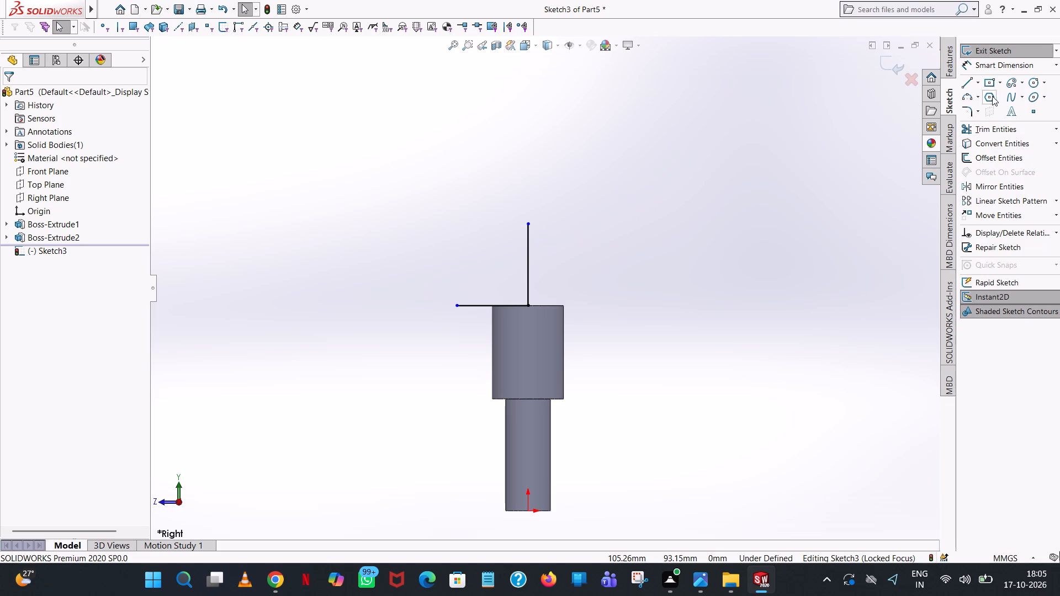
click(528, 258)
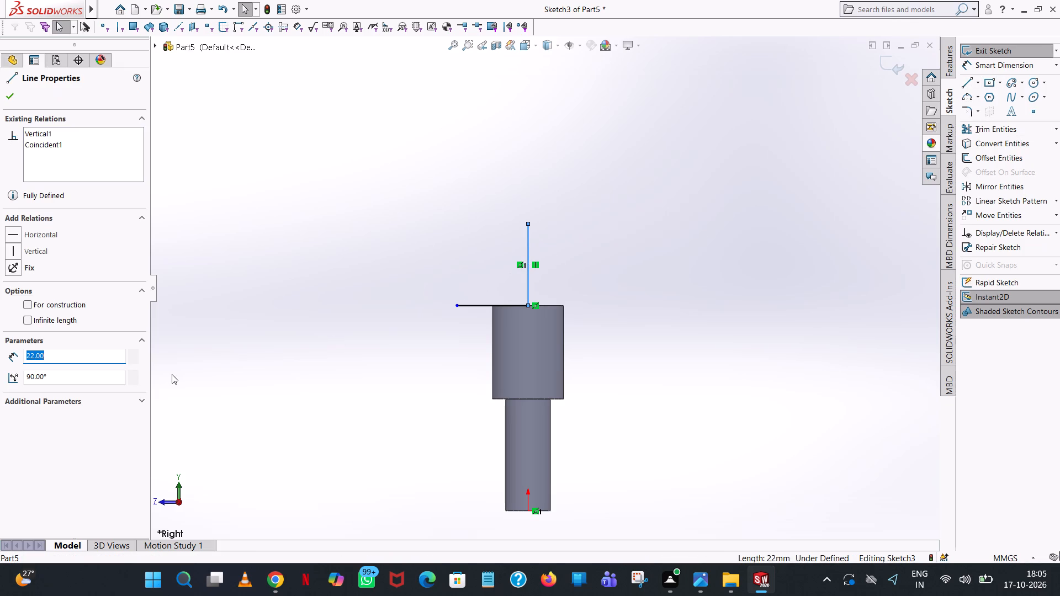
text(10)
key(Return)
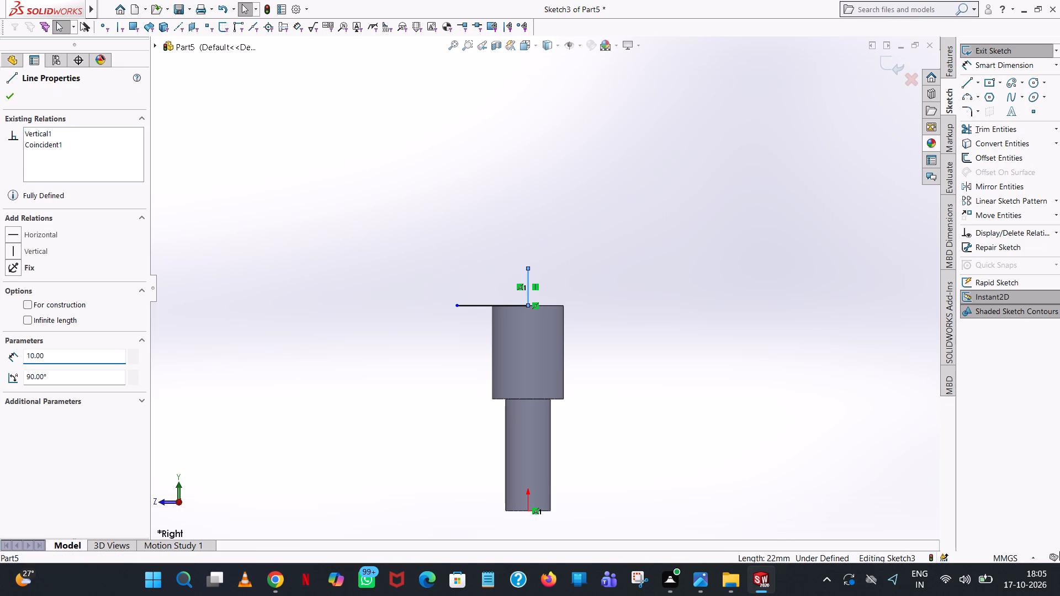
click(538, 190)
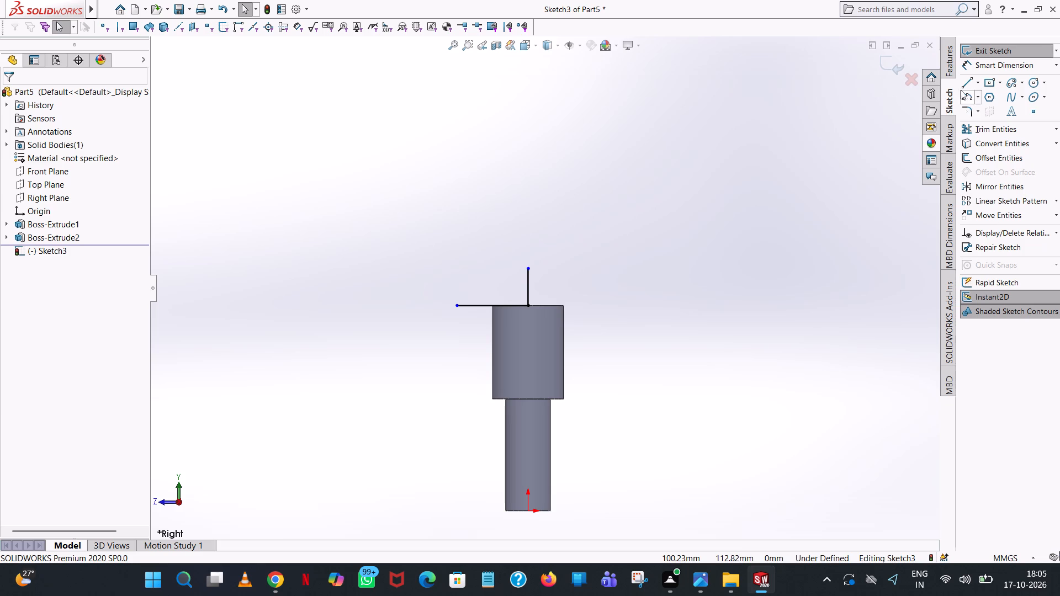
Close the profile with a three-point arc between the free ends of the horizontal and vertical lines, radius 22 mm.
click(963, 101)
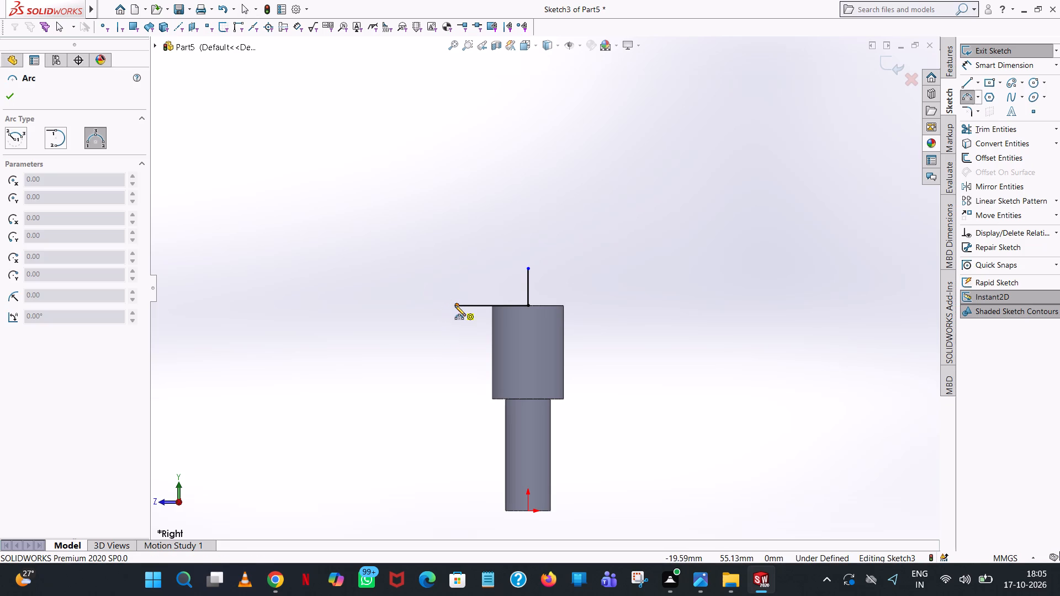
click(455, 305)
click(527, 270)
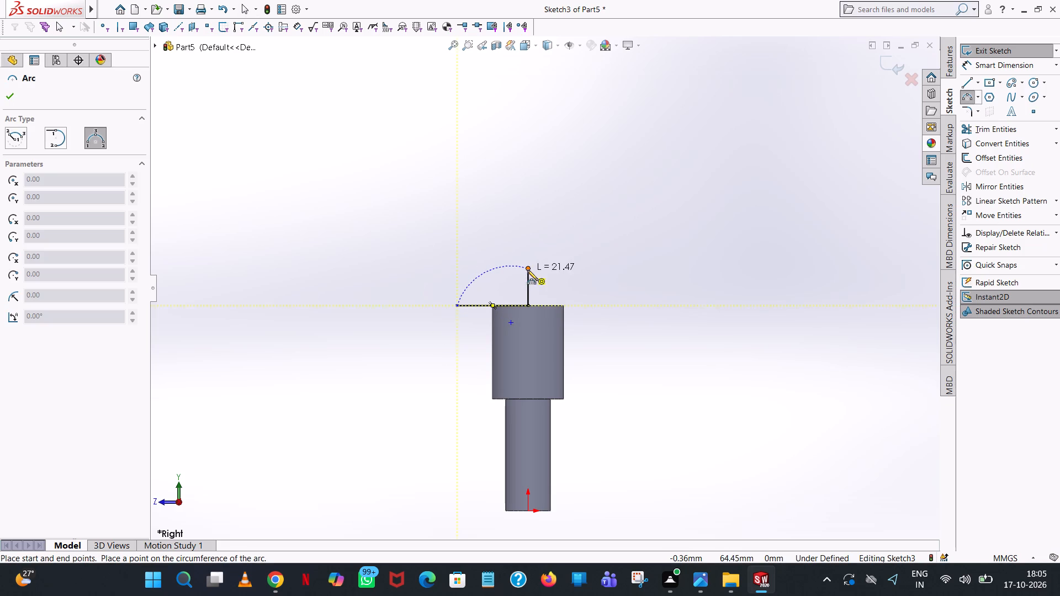
click(492, 277)
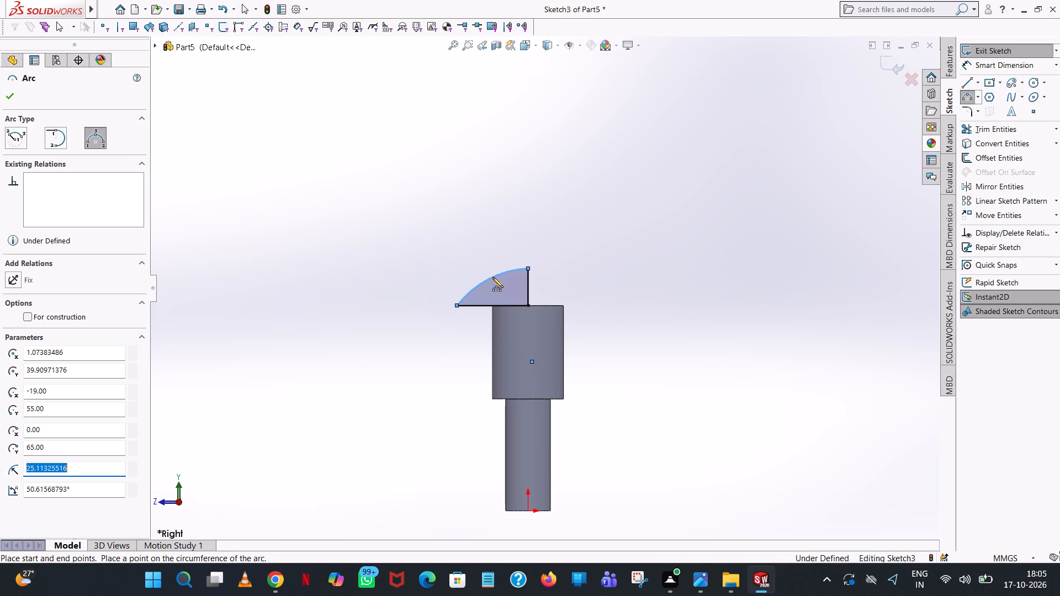
text(22)
key(Return)
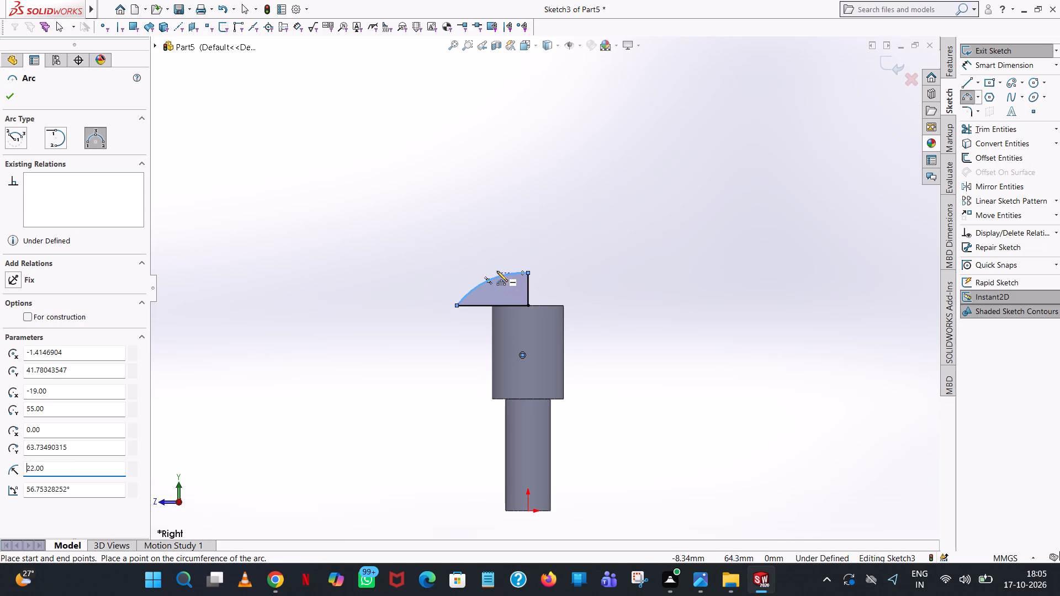
click(13, 94)
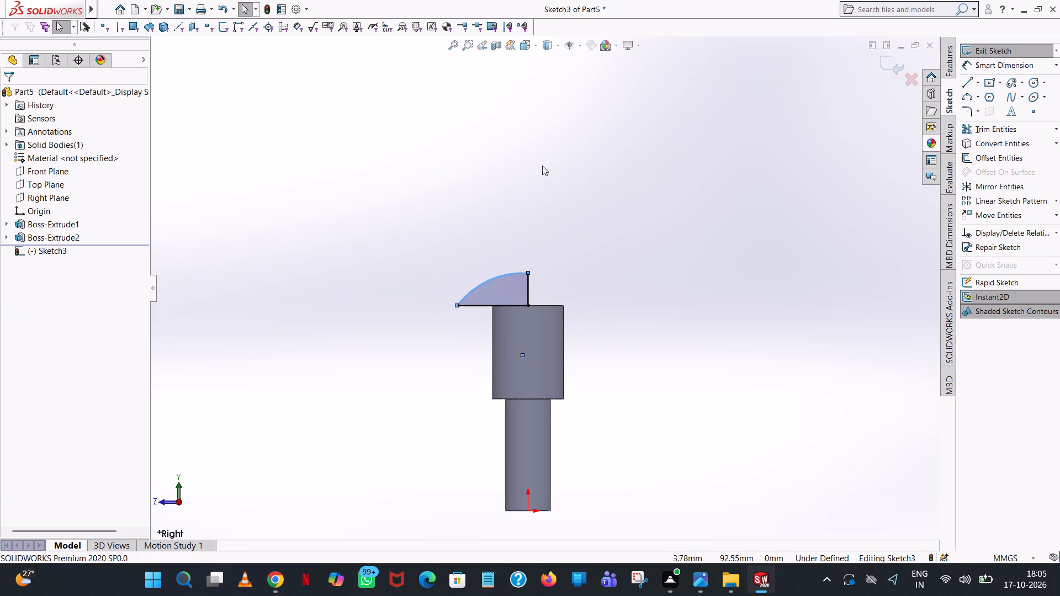
click(542, 166)
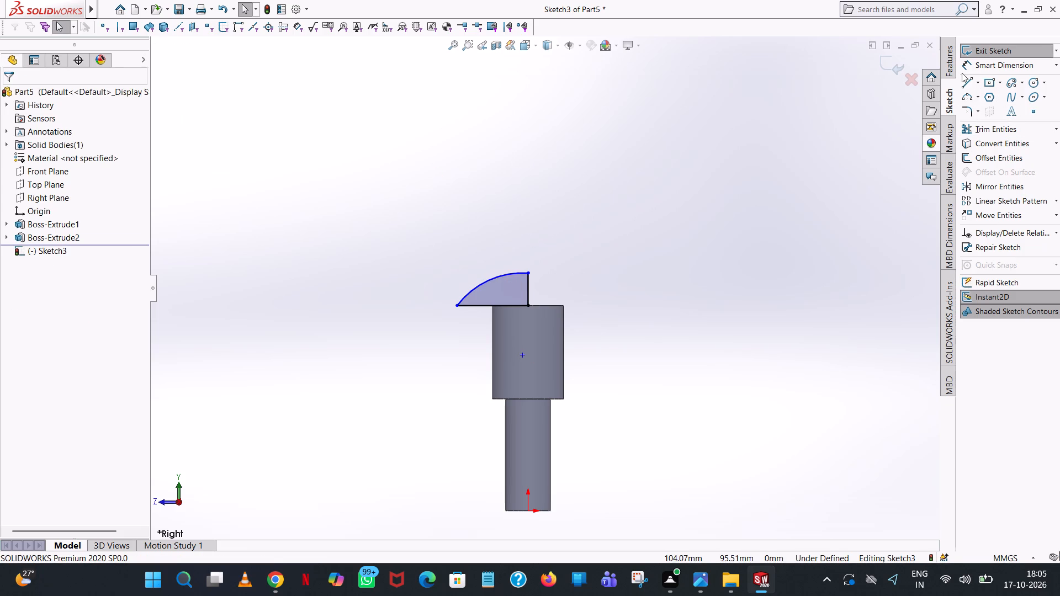
Add a radius dimension to the dome profile's arc, keeping its drawn size.
click(978, 67)
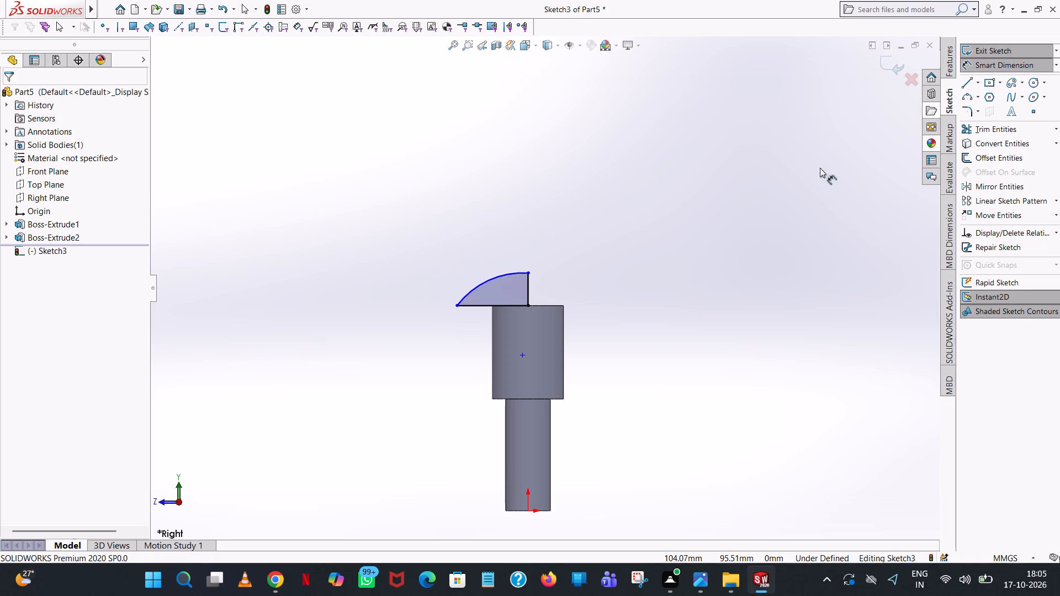
click(499, 278)
click(480, 194)
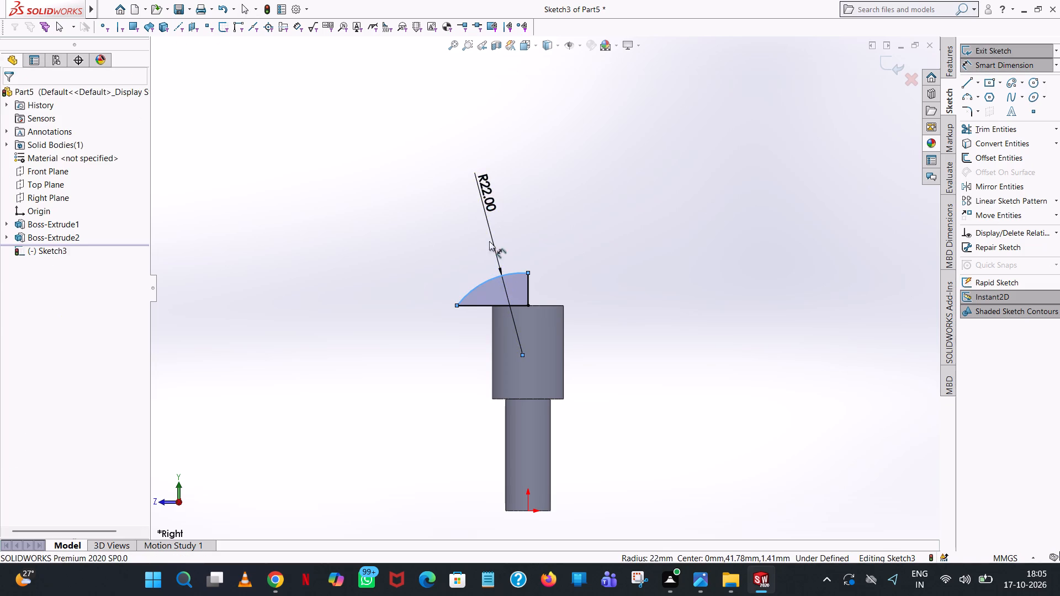
click(427, 174)
click(638, 188)
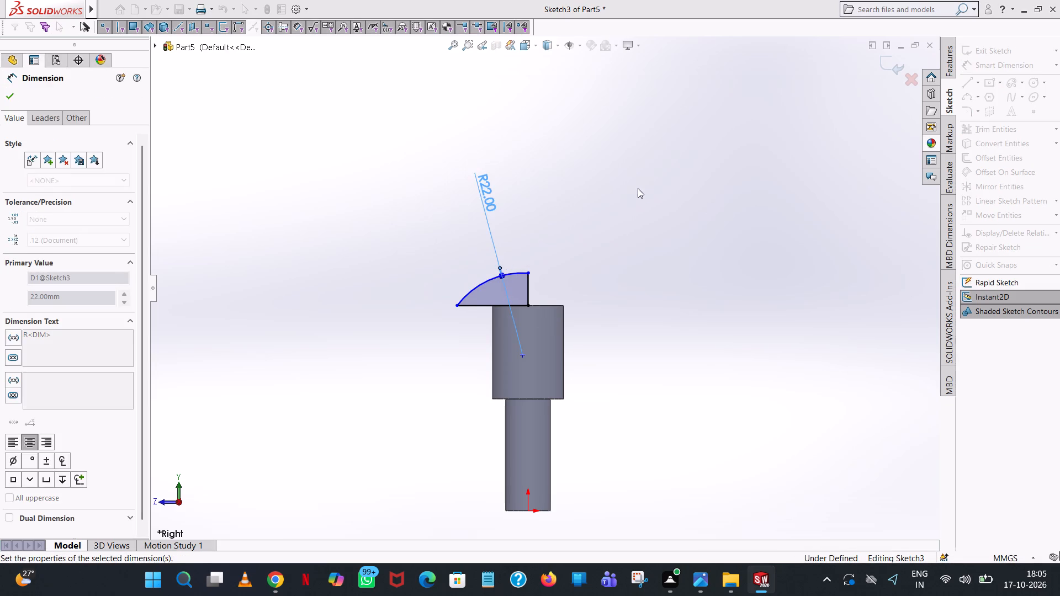
Dimension the arc's centre horizontally and vertically from the origin, keeping the drawn distances.
click(526, 356)
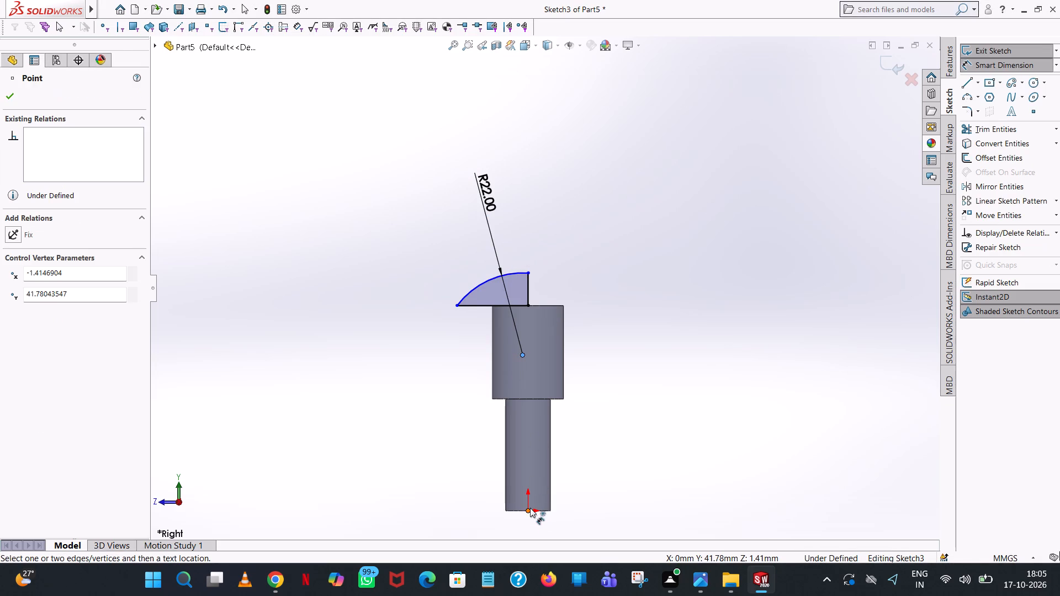
click(529, 510)
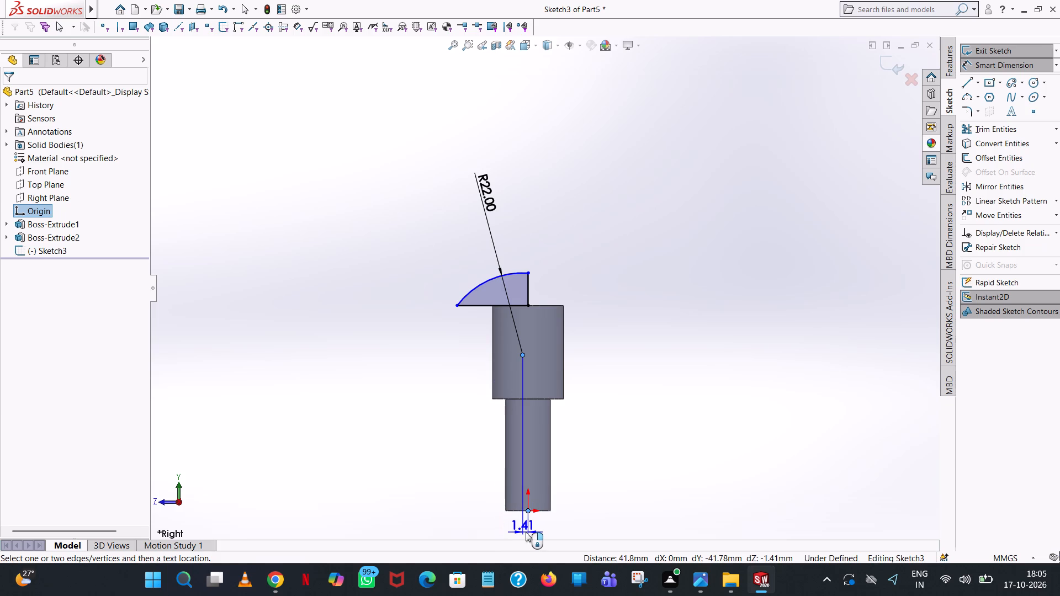
click(526, 532)
click(481, 513)
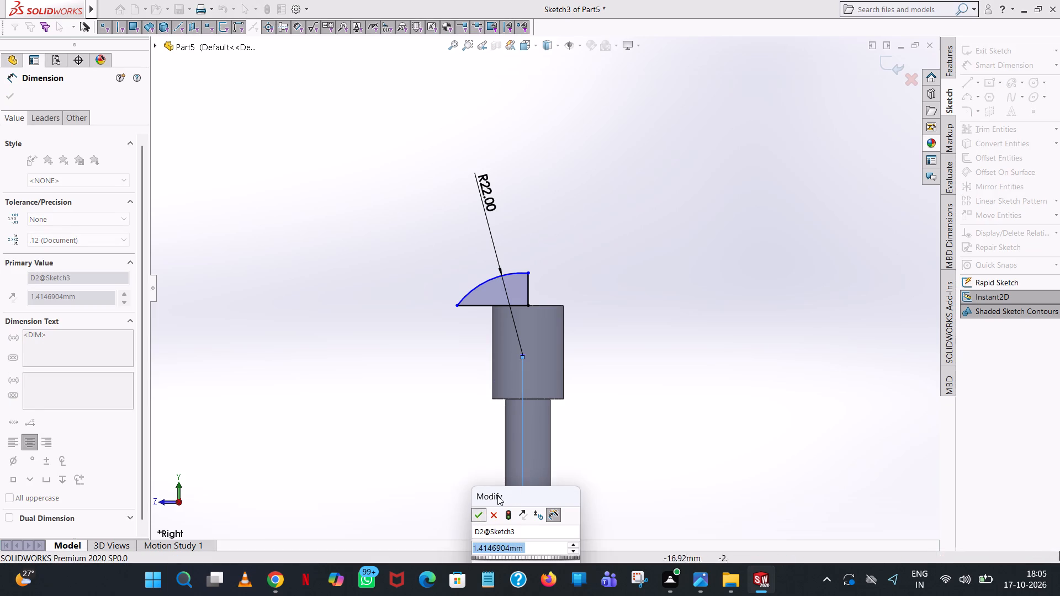
click(597, 458)
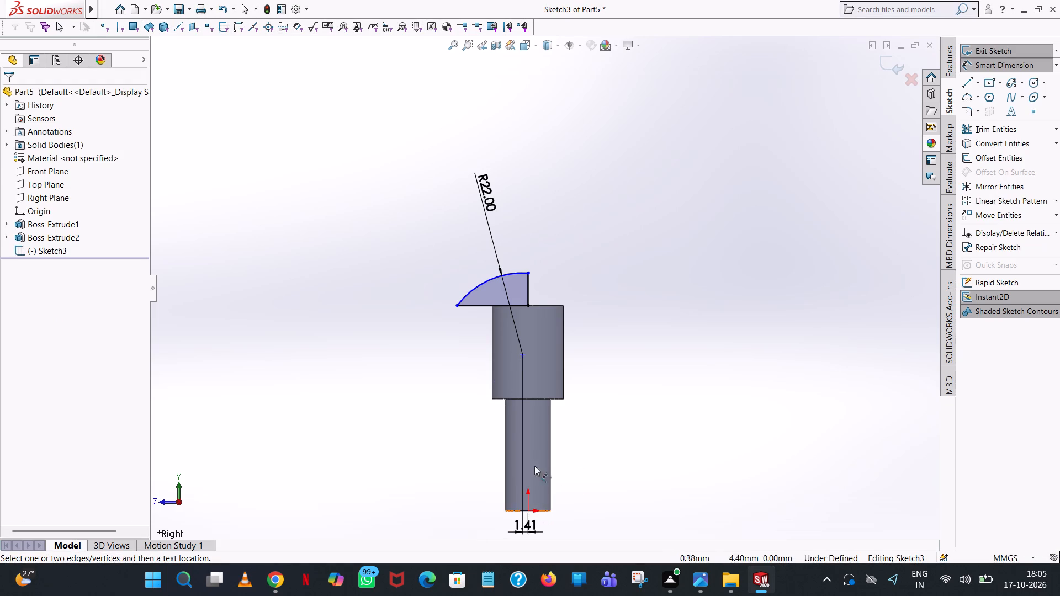
click(526, 355)
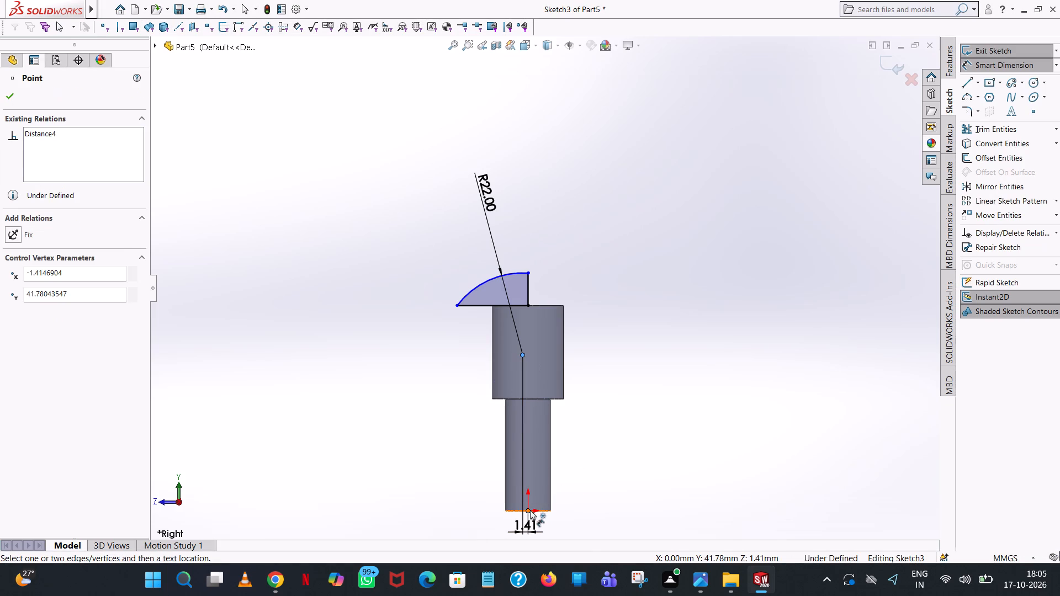
click(530, 510)
click(608, 427)
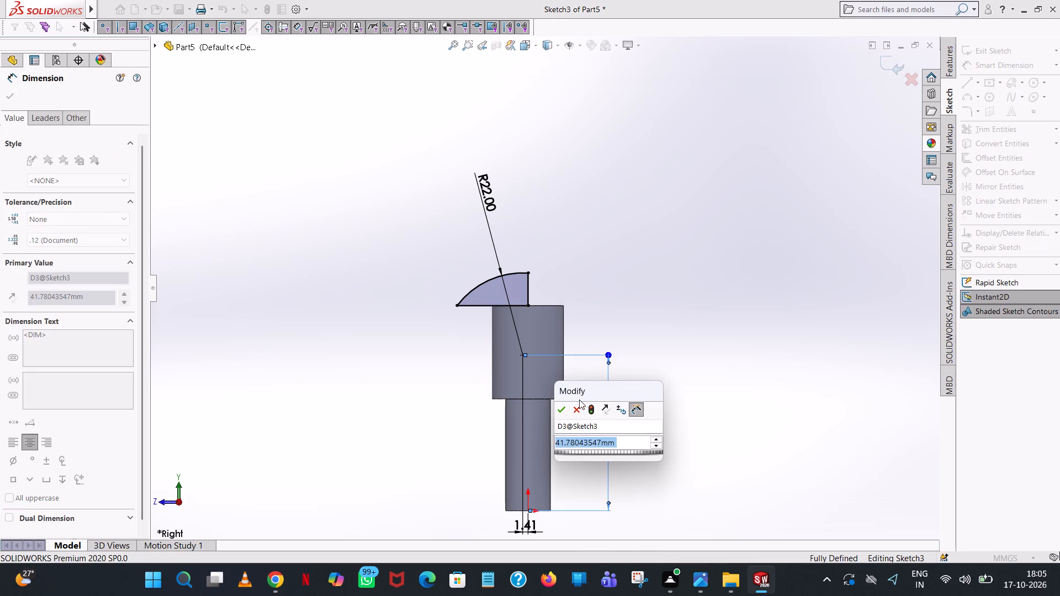
click(559, 409)
click(595, 272)
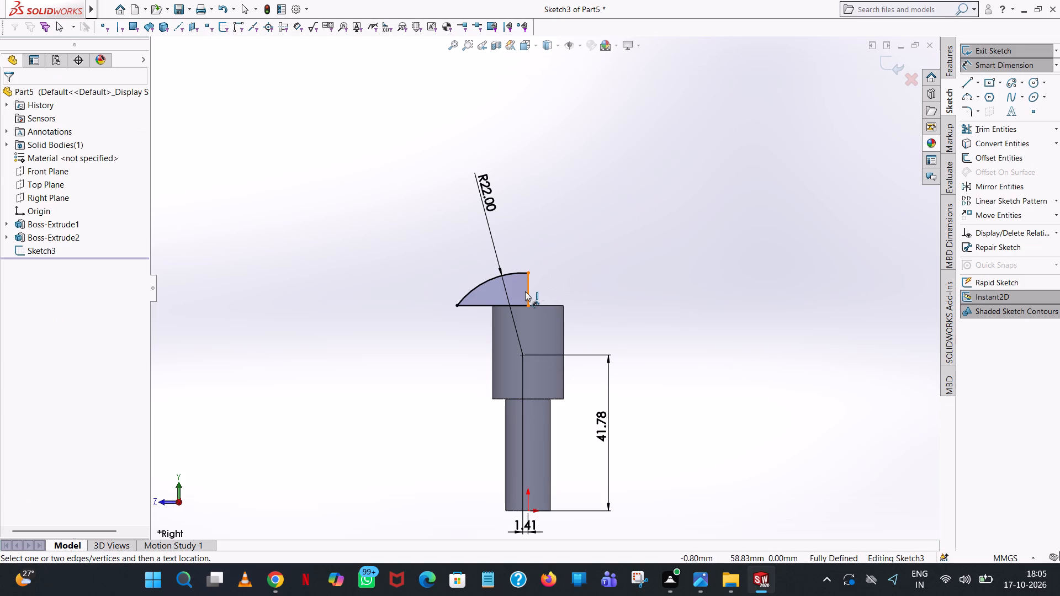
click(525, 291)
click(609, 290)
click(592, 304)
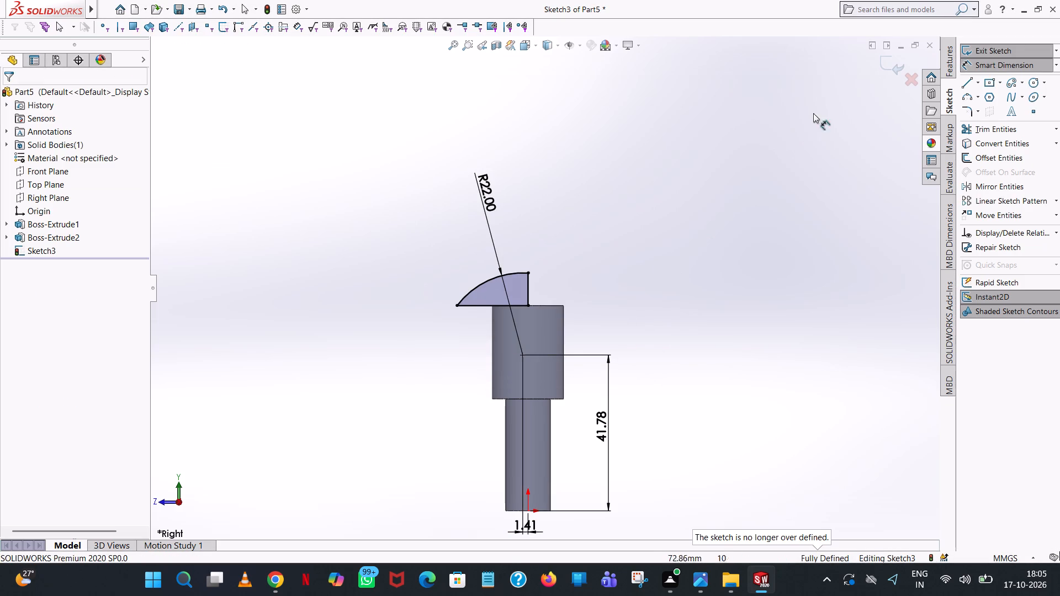
Revolve the dome profile 360° about its vertical line as a boss merged with the stepped cylinder.
click(949, 50)
click(968, 62)
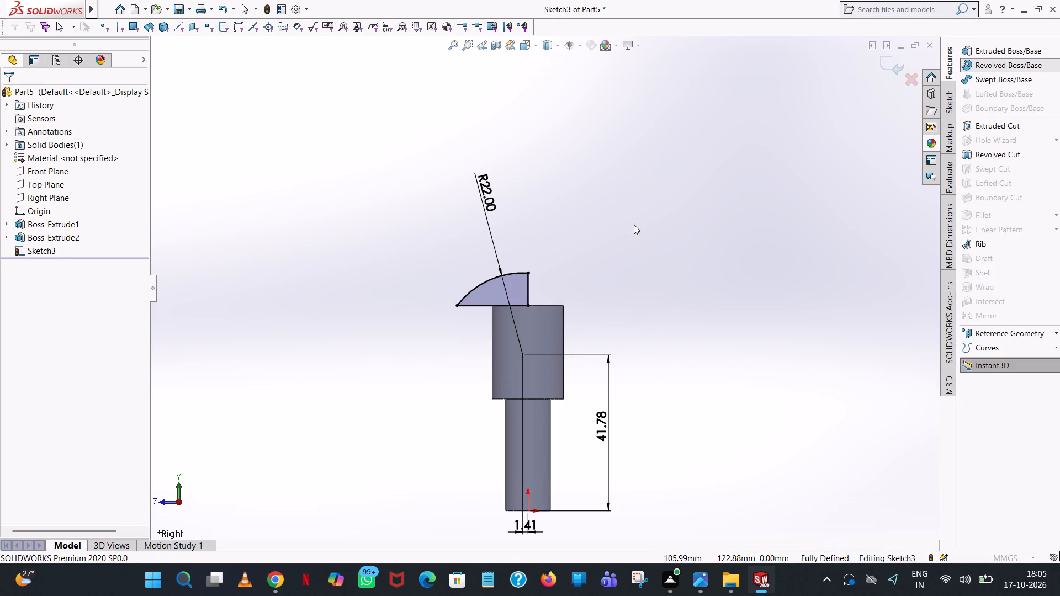
click(528, 290)
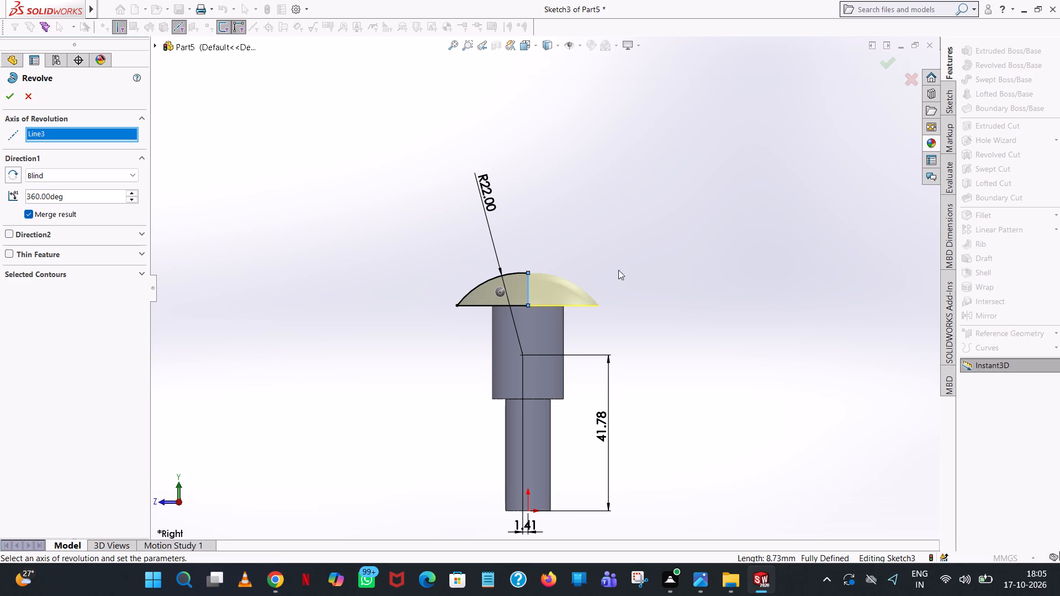
click(8, 95)
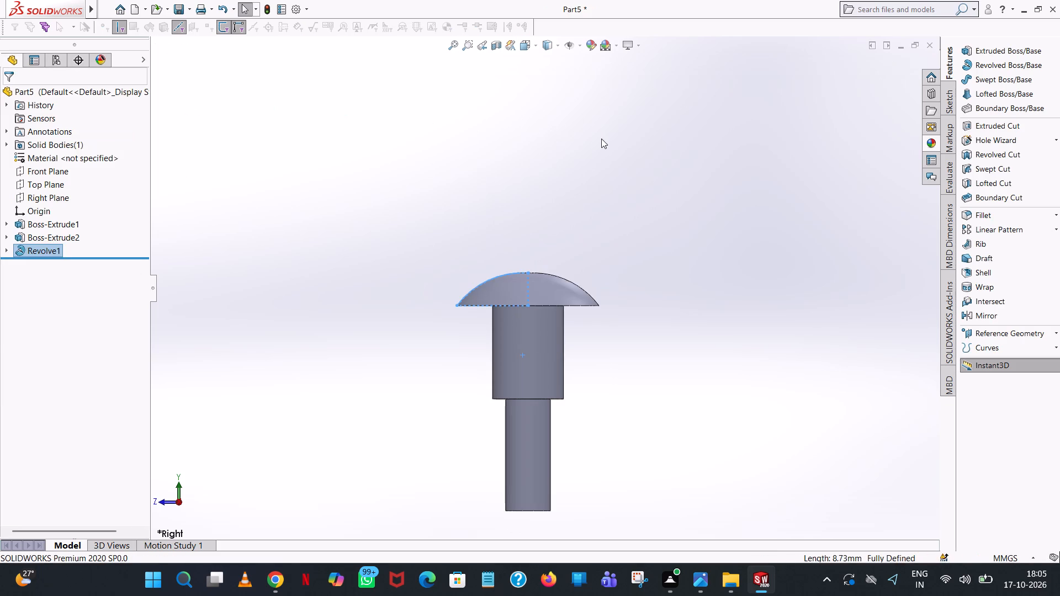
click(601, 139)
Examine the domed head and stepped shaft from above, below and the sides.
middle_drag(587, 182, 606, 238)
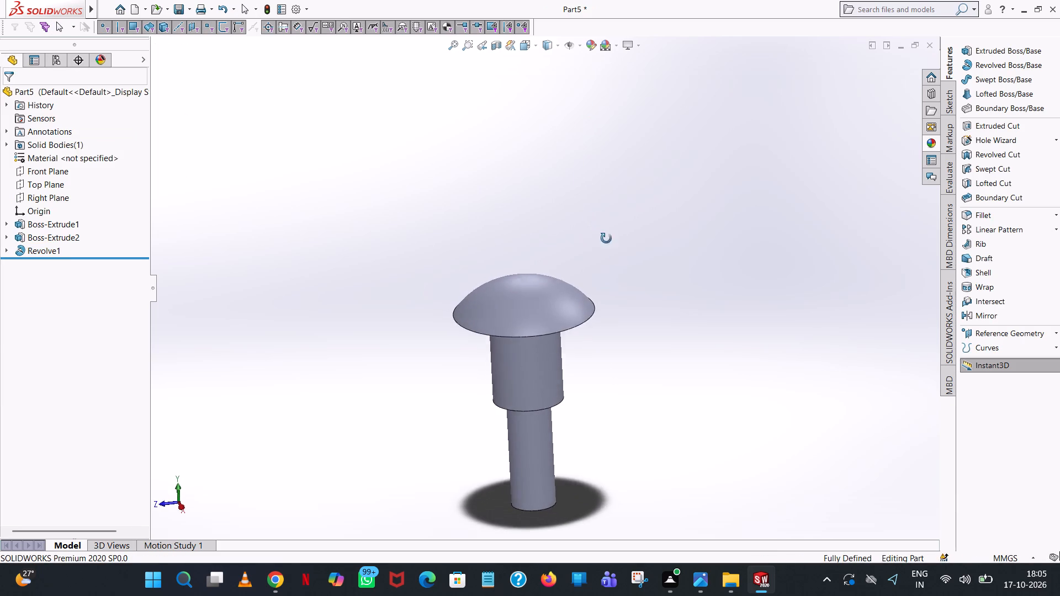
middle_drag(606, 238, 619, 262)
scroll(619, 262, up, 1)
scroll(560, 350, up, 4)
middle_drag(563, 345, 564, 345)
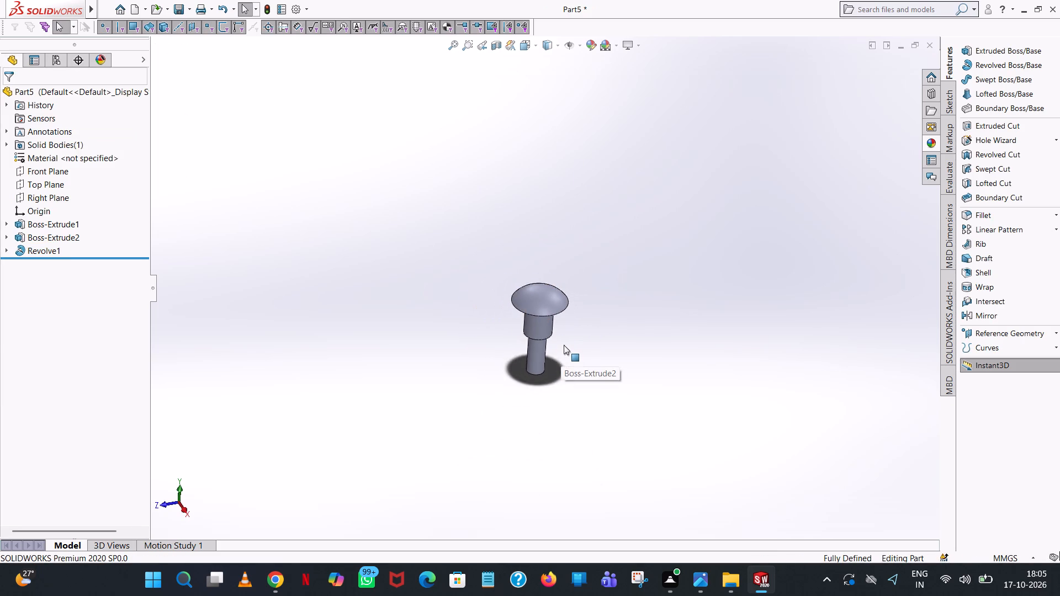
middle_drag(564, 345, 571, 259)
scroll(567, 297, down, 4)
scroll(567, 297, up, 2)
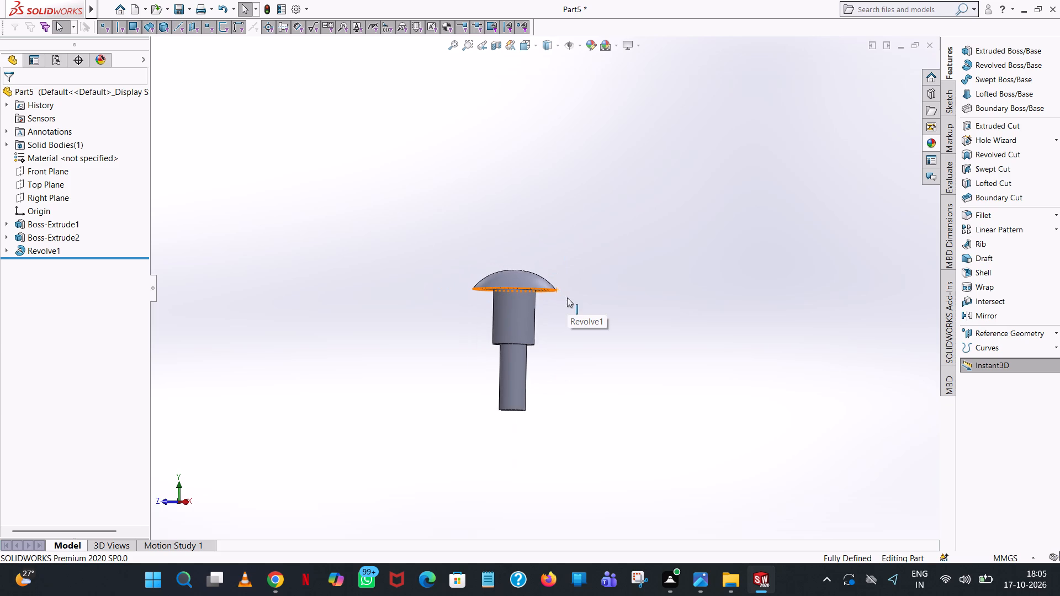
middle_drag(556, 348, 489, 345)
scroll(555, 349, up, 1)
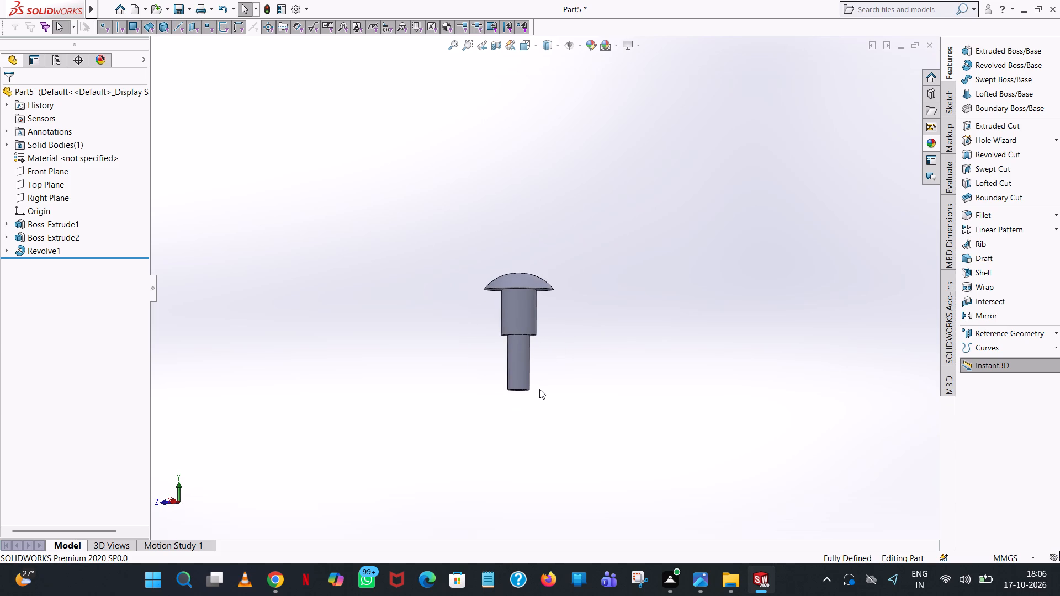
middle_drag(551, 386, 623, 381)
scroll(623, 381, down, 1)
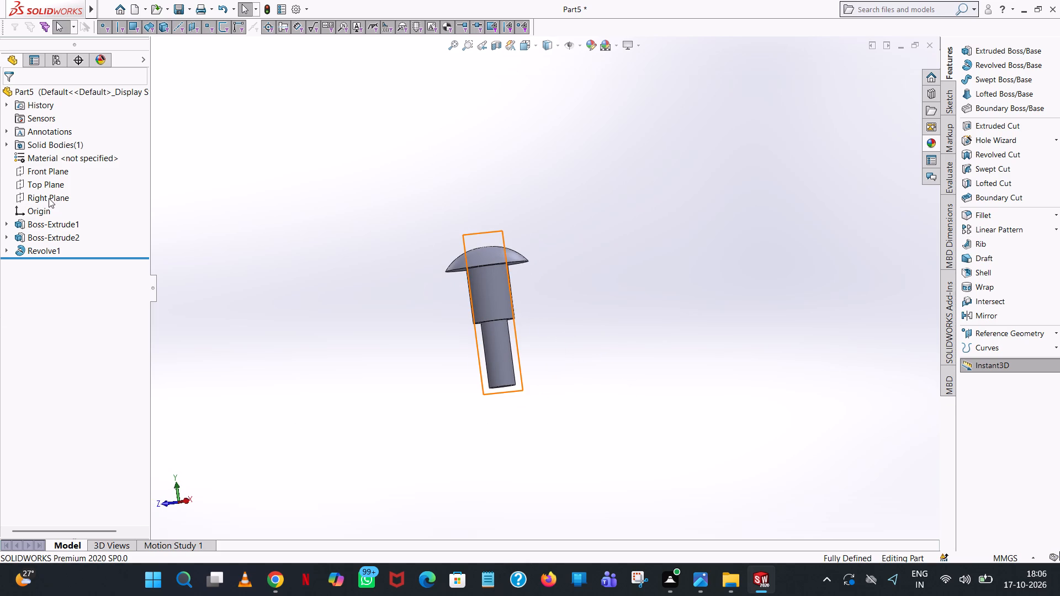
Start a new sketch on the Right Plane and orient the view to the right side.
click(49, 198)
middle_drag(229, 257, 59, 288)
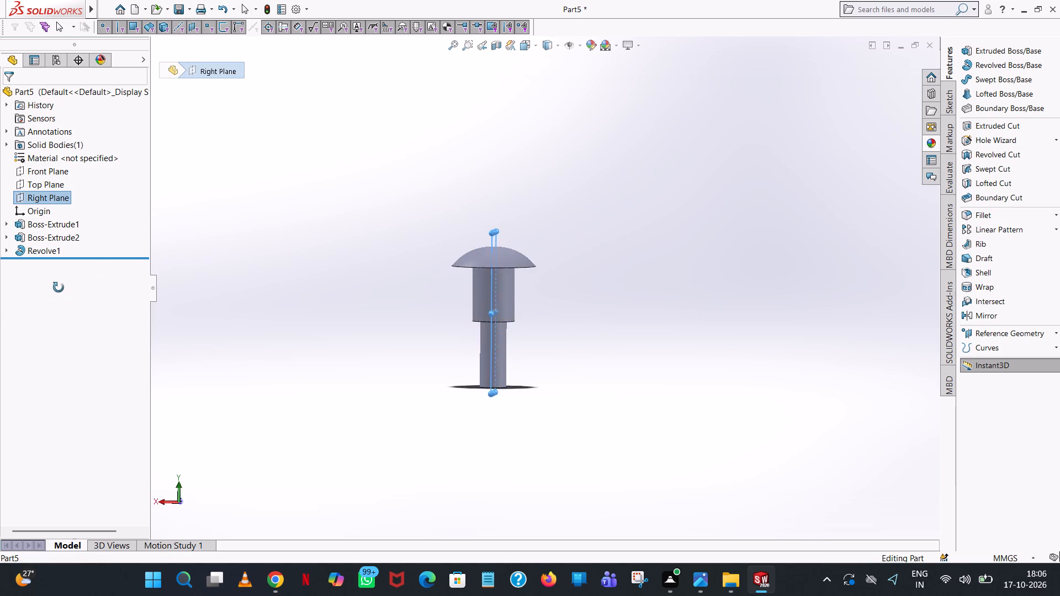
middle_drag(59, 288, 33, 307)
click(44, 197)
right_click(44, 197)
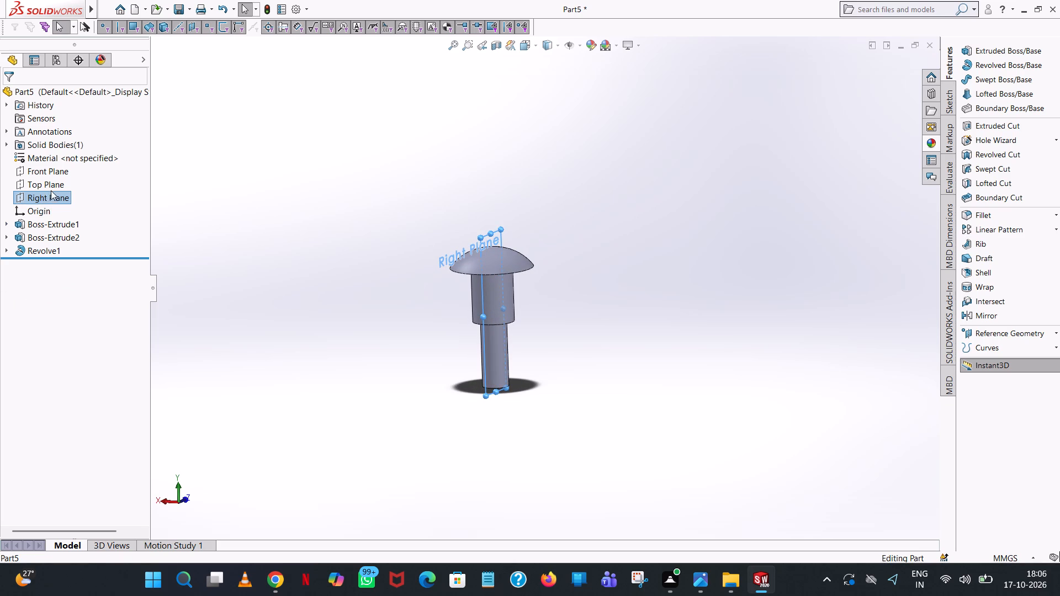
click(54, 187)
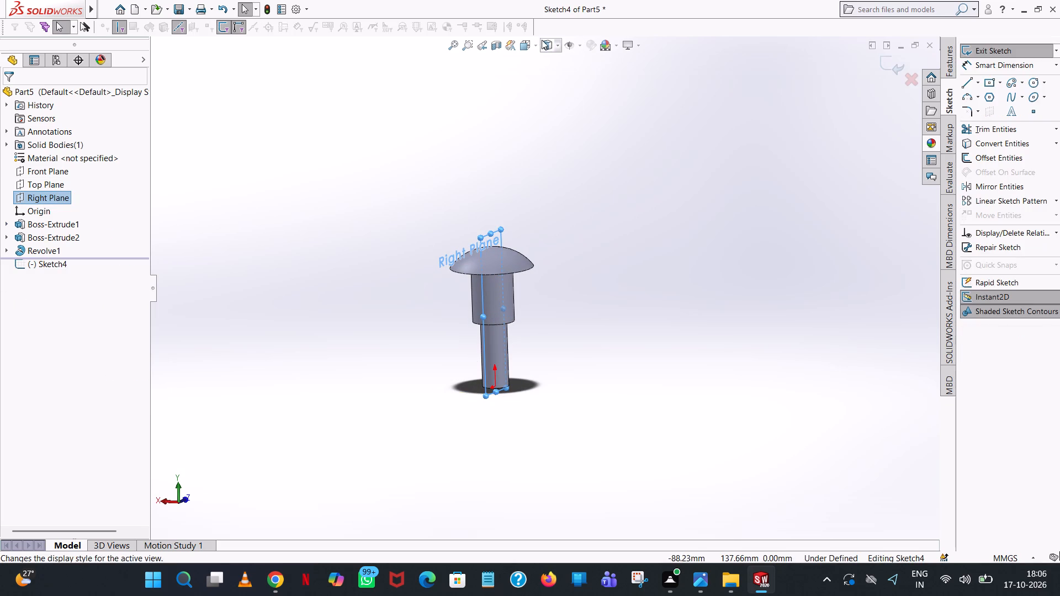
click(533, 44)
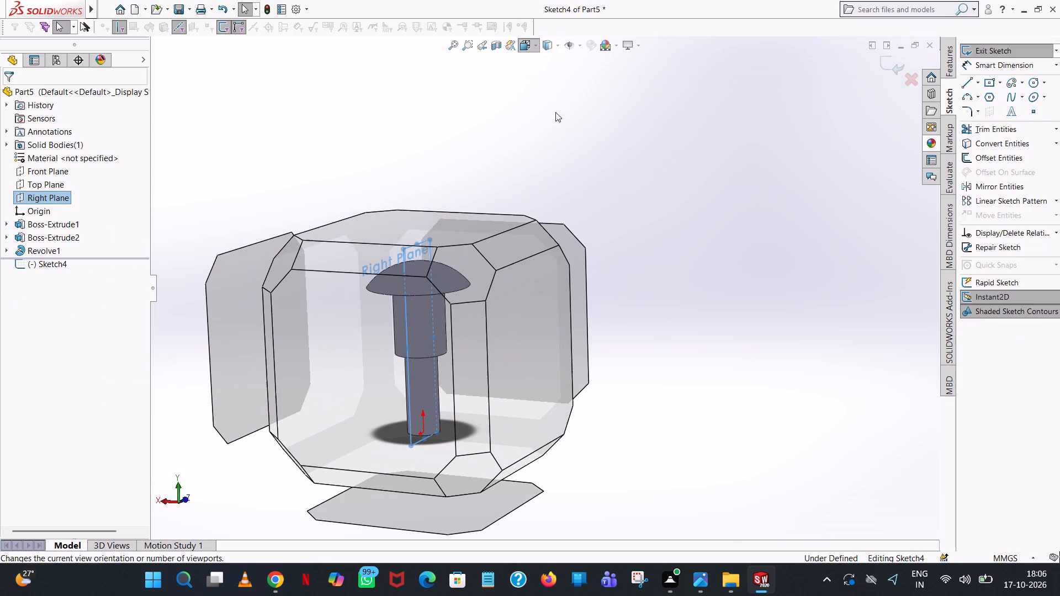
click(592, 108)
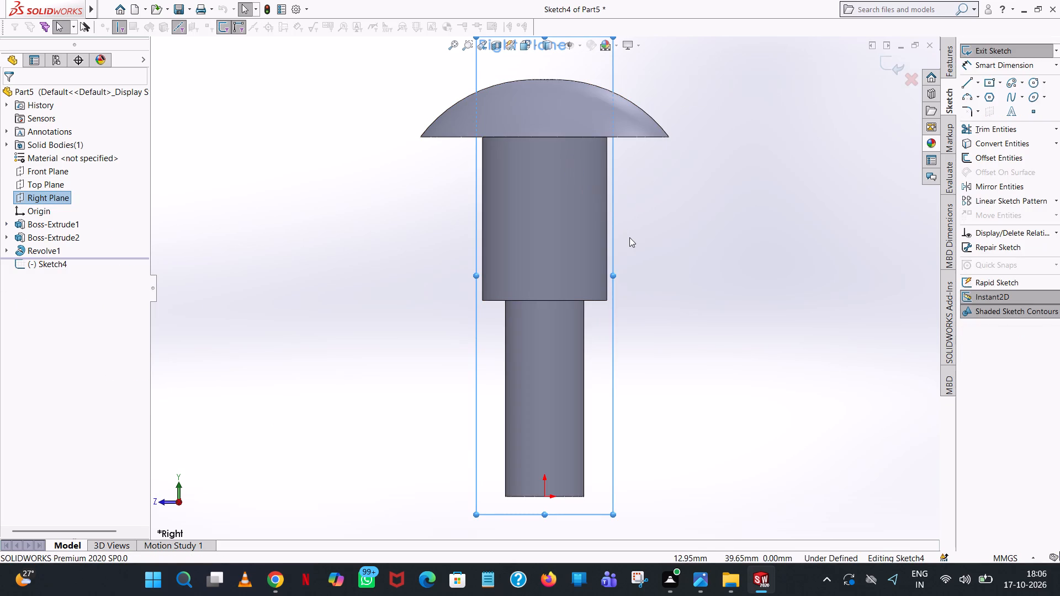
middle_drag(630, 238, 622, 227)
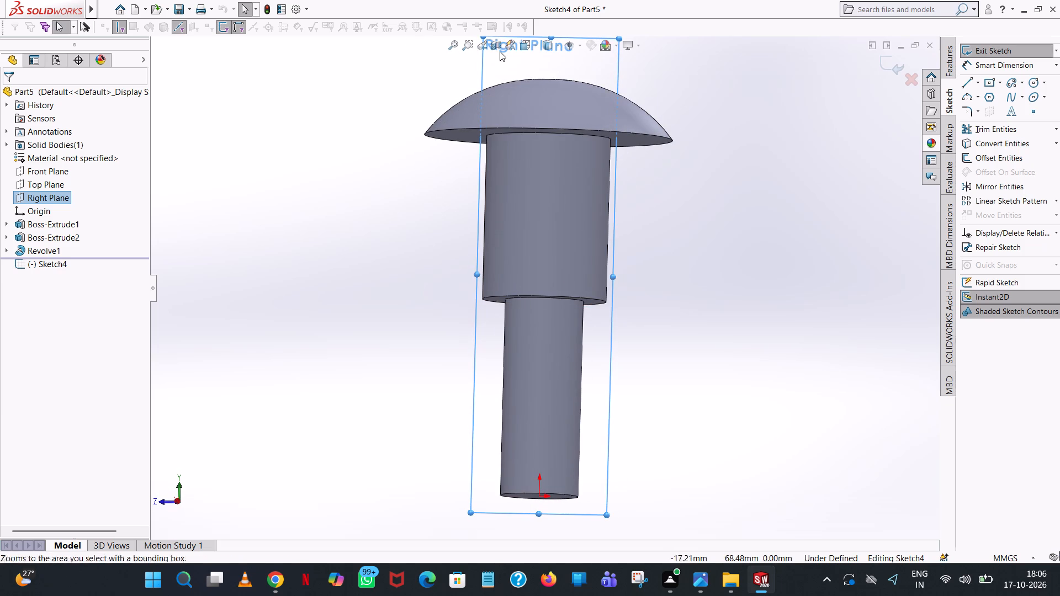
middle_drag(508, 92, 510, 188)
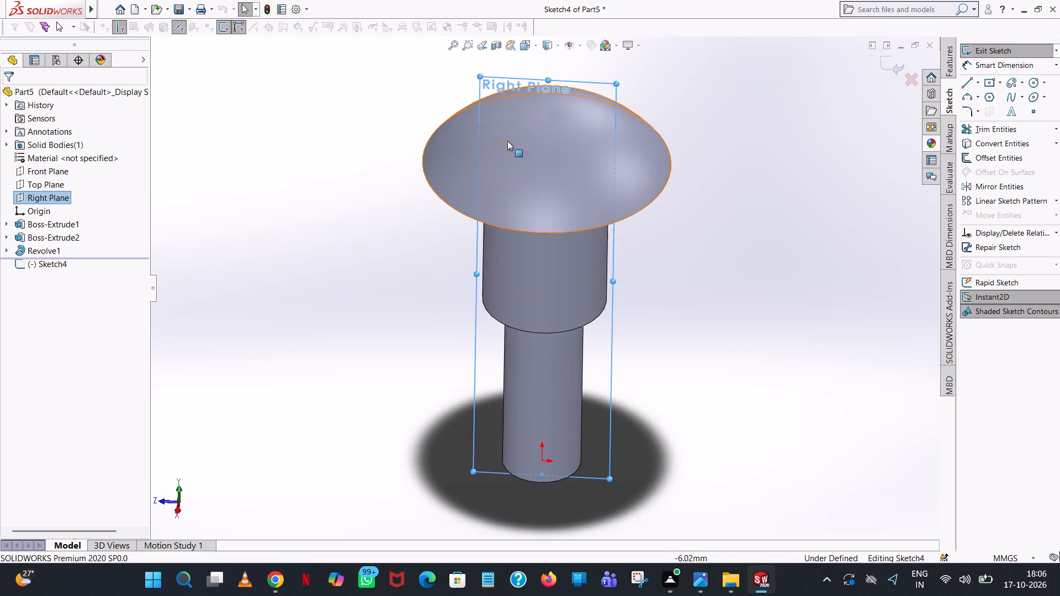
click(534, 44)
click(587, 111)
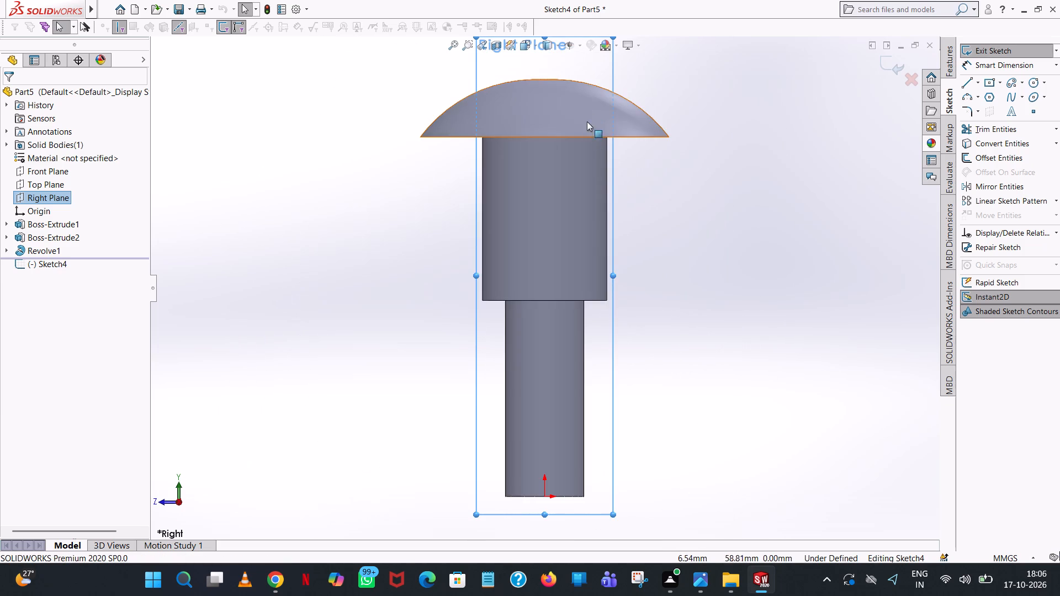
Sketch a vertical line 8 mm long upward from the origin along the smaller cylinder's axis.
click(971, 82)
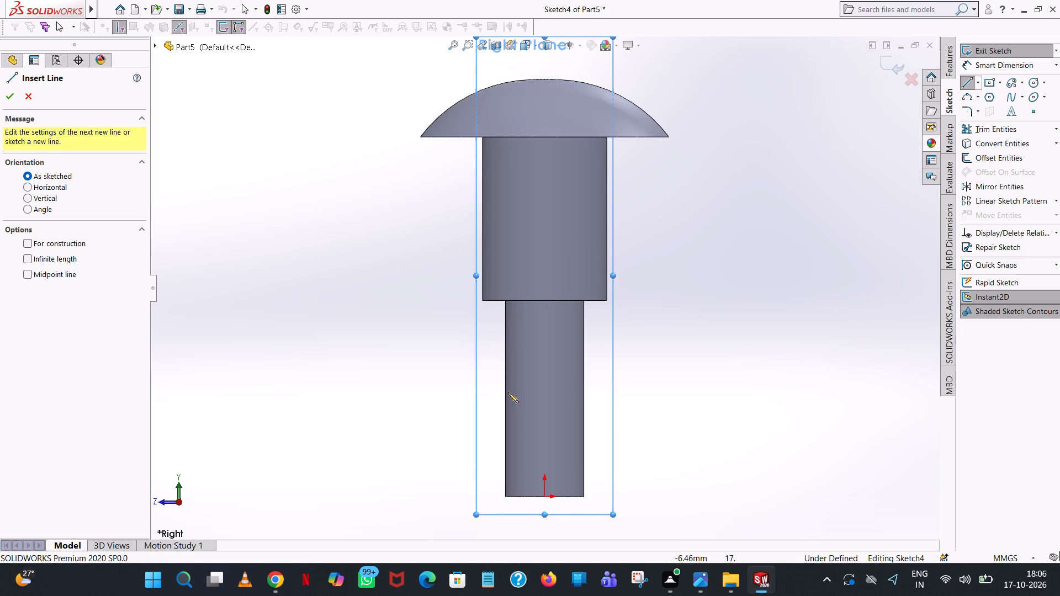
click(546, 498)
click(544, 428)
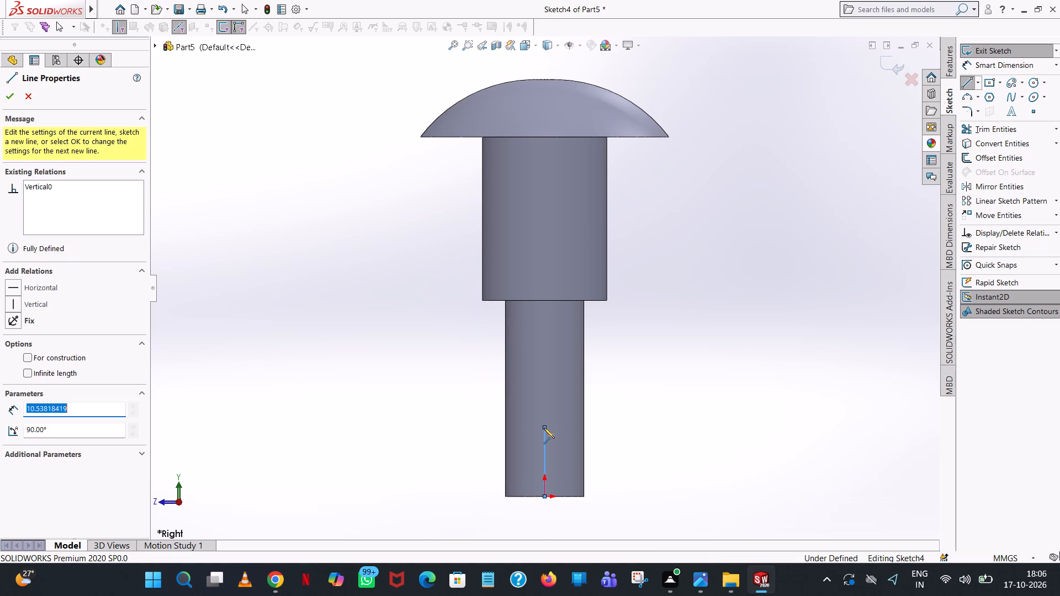
key(slash)
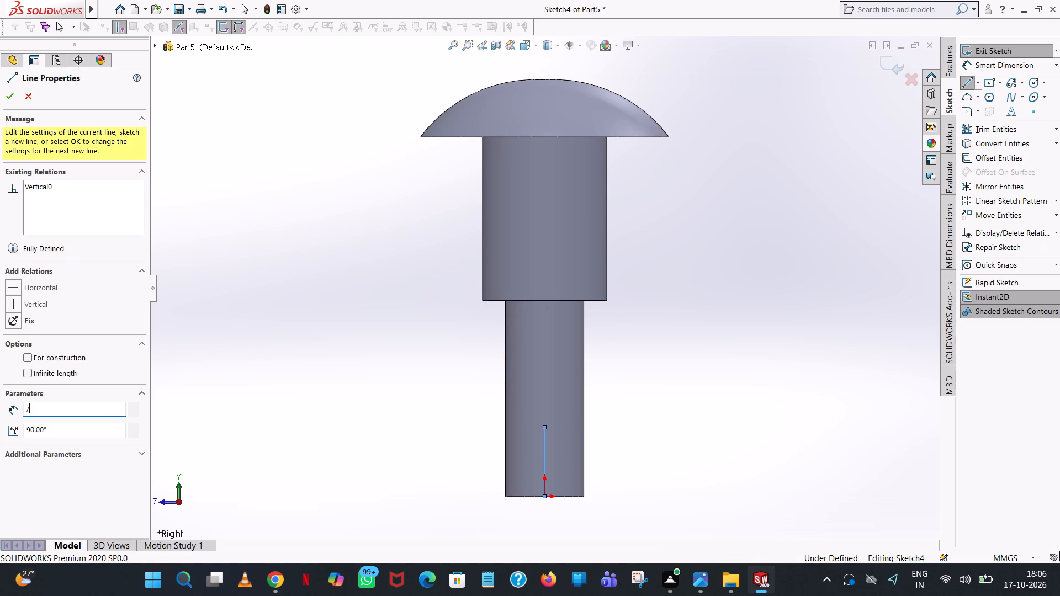
key(BackSpace)
key(8)
key(Return)
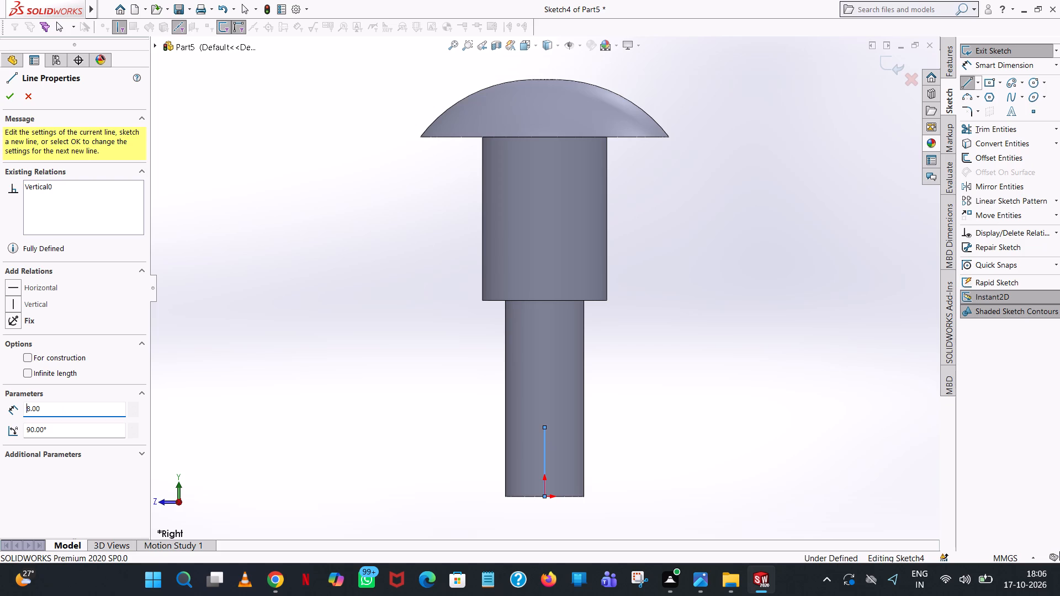
right_click(544, 428)
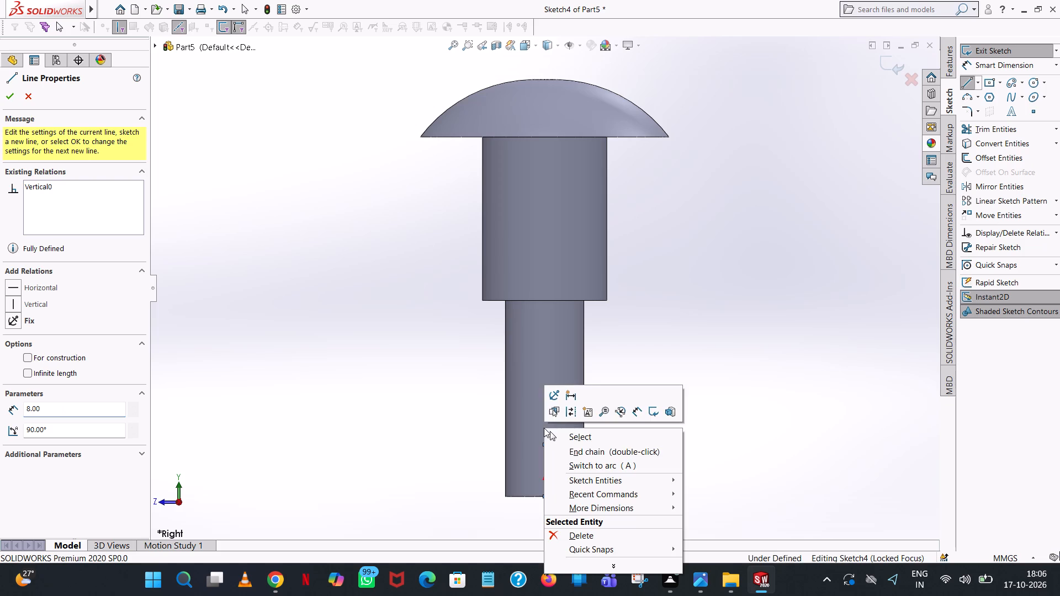
click(575, 438)
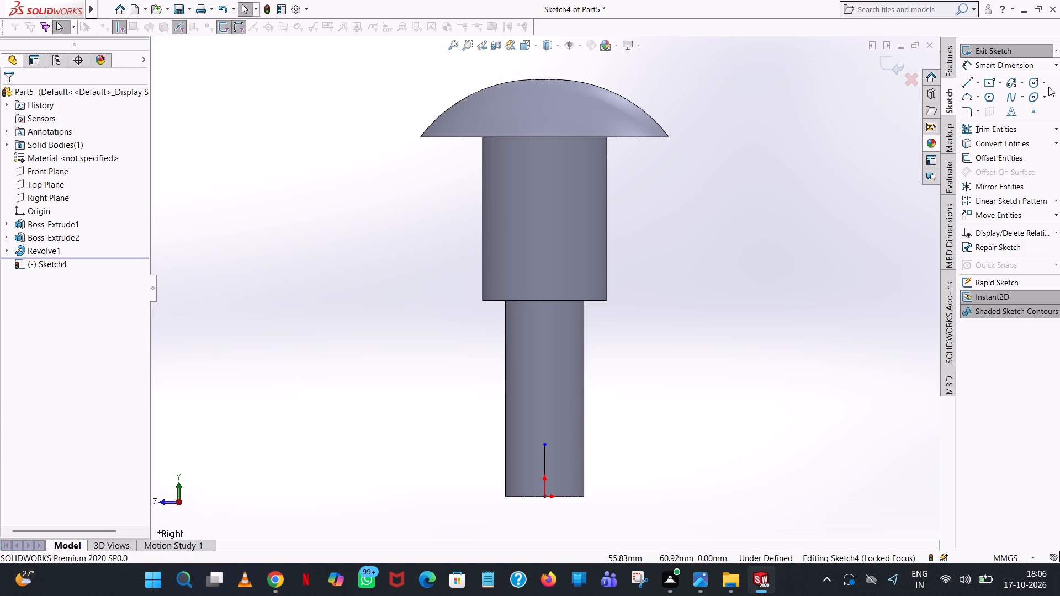
Sketch a circle of radius 2 mm centred on the upper endpoint of the vertical line.
click(1038, 83)
scroll(576, 448, down, 4)
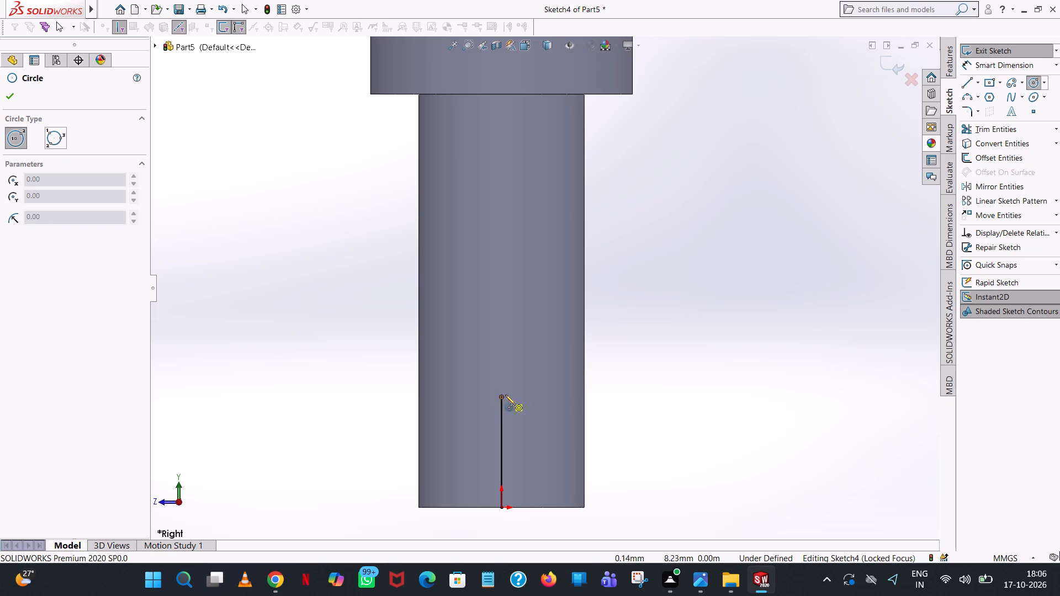
click(500, 397)
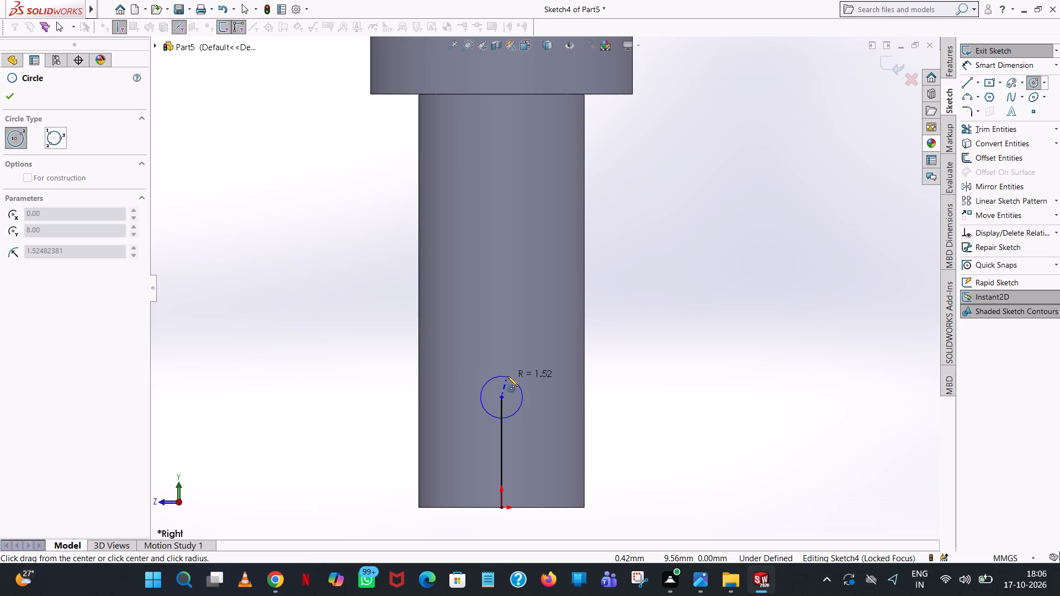
click(507, 376)
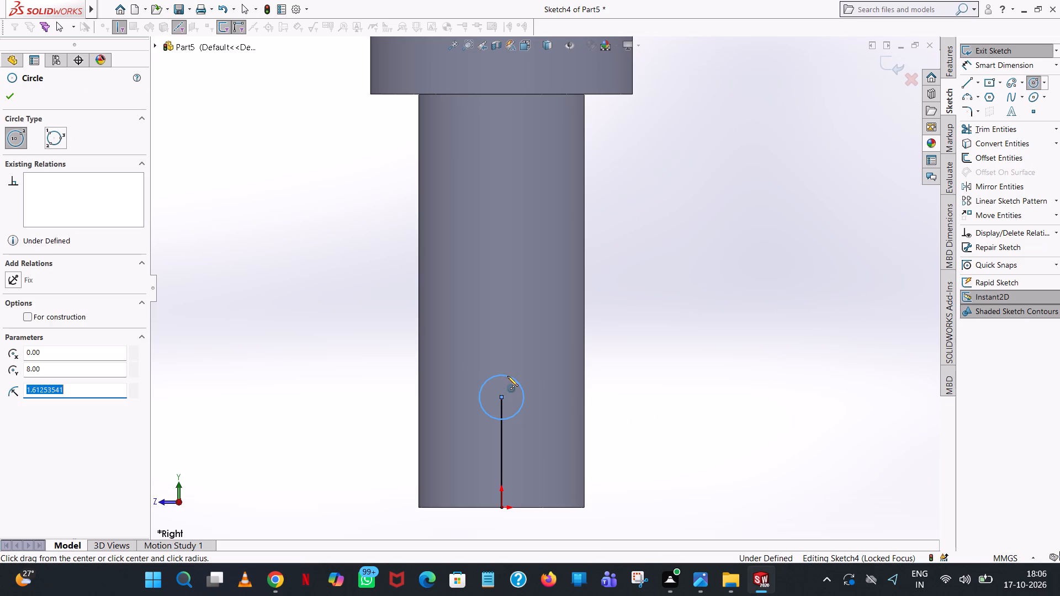
key(2)
key(Return)
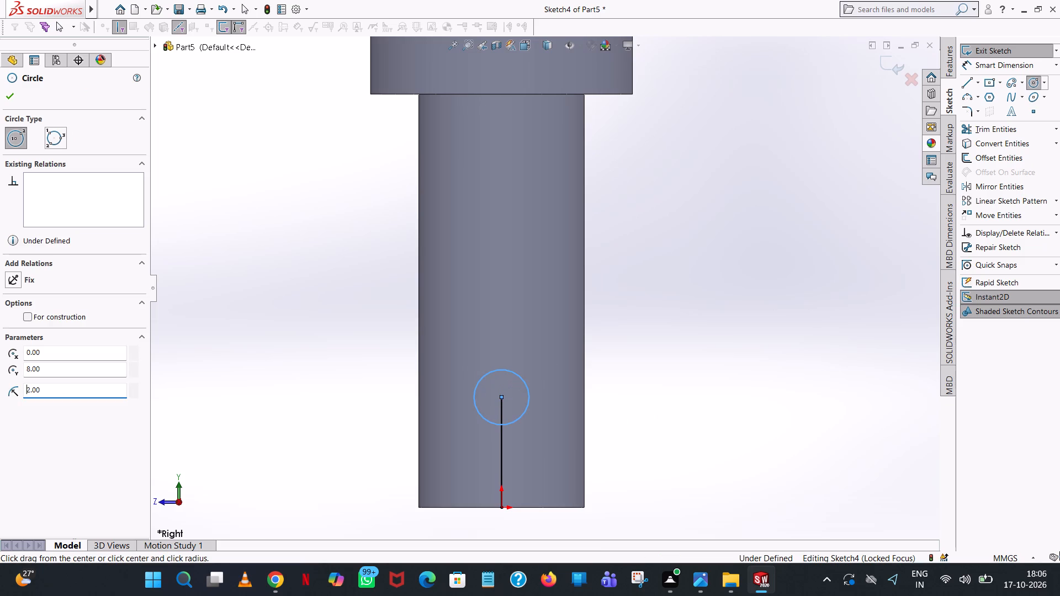
right_click(507, 376)
click(531, 385)
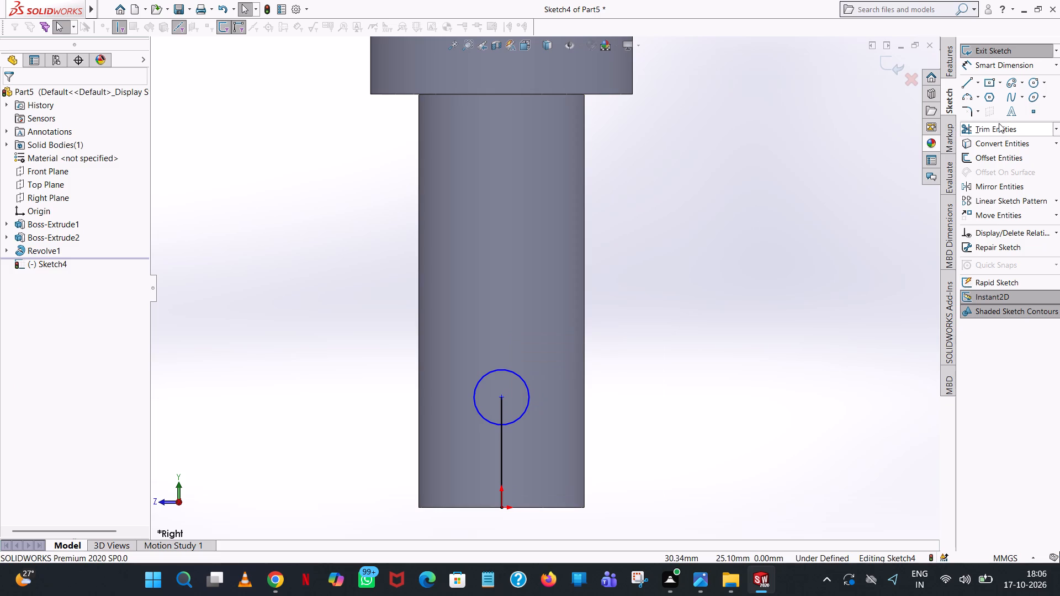
Trim away the vertical line inside and below the circle, leaving only the circle in the sketch.
click(999, 123)
click(500, 398)
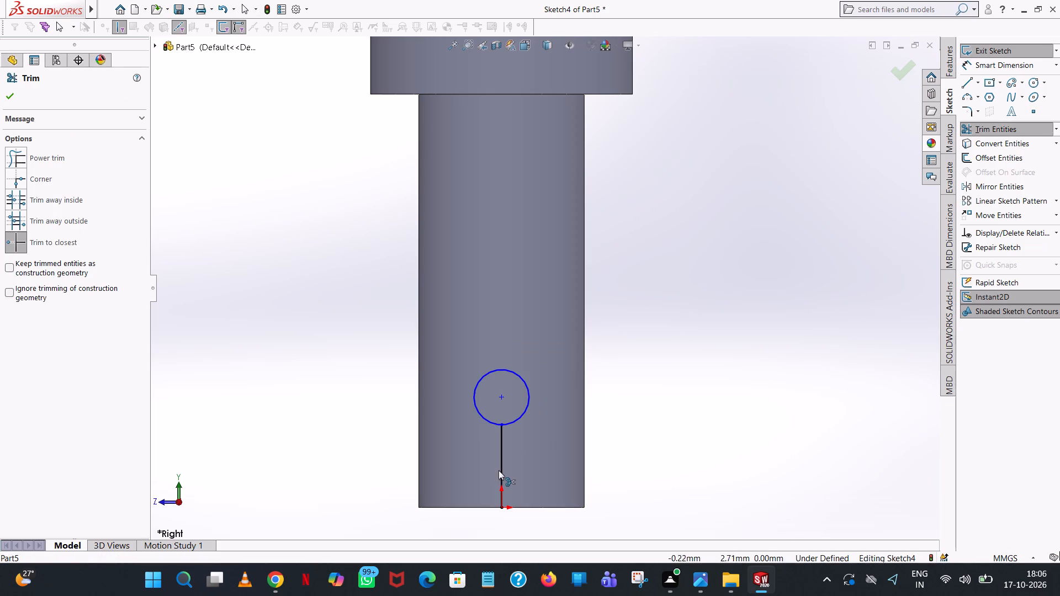
click(500, 470)
click(6, 97)
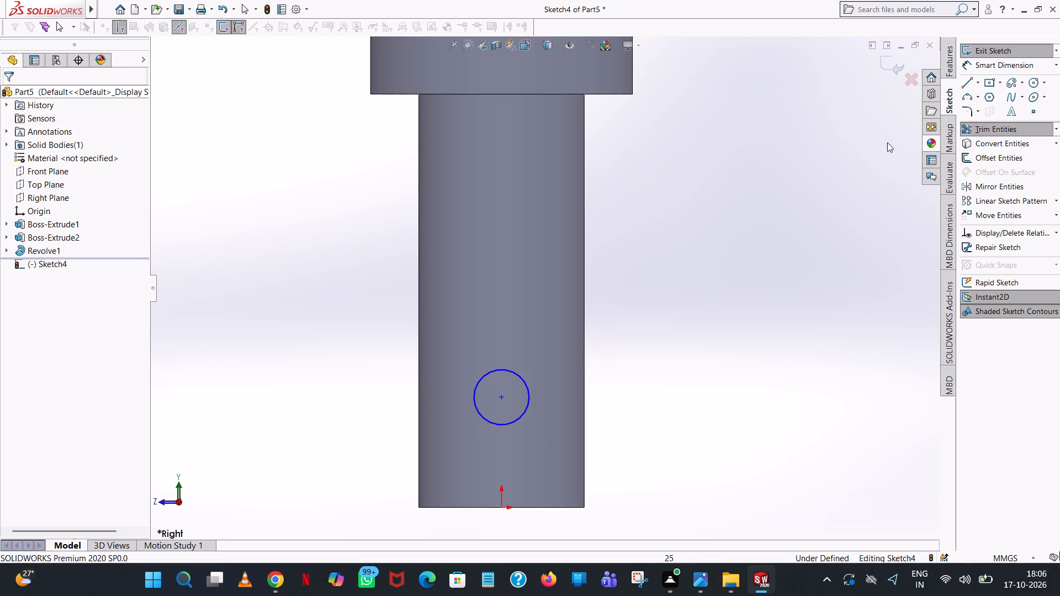
Dimension the circle's diameter as 4 mm.
click(999, 62)
click(519, 375)
click(788, 384)
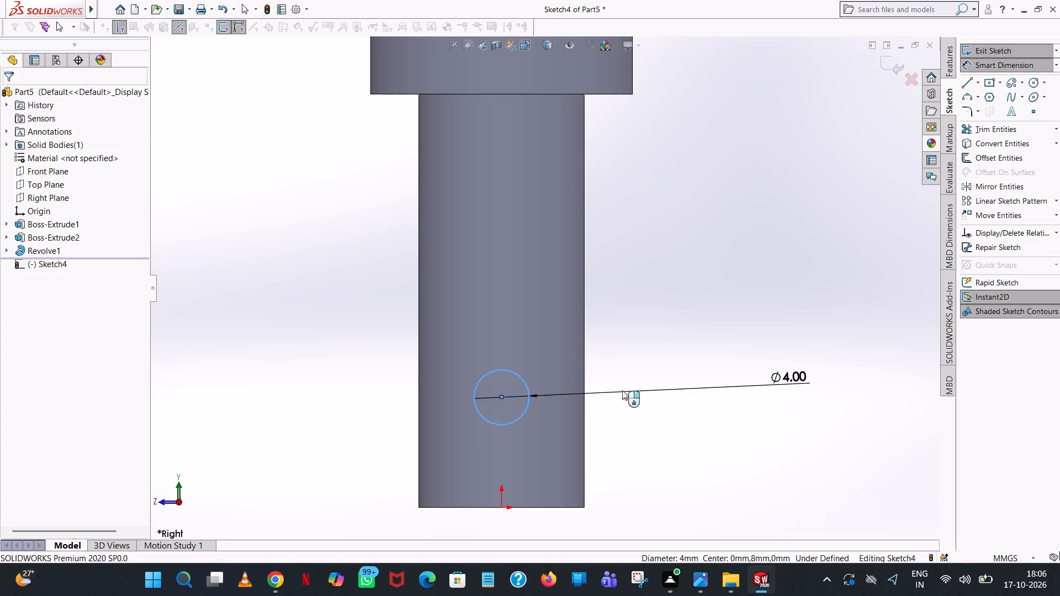
click(745, 361)
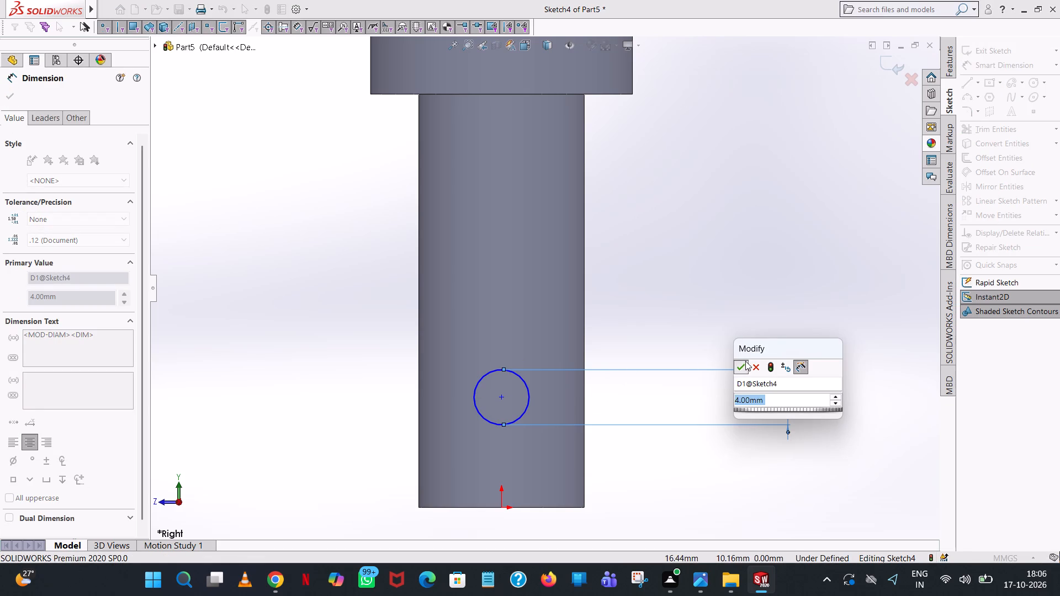
click(701, 240)
Dimension the circle's centre at 8 mm above the origin.
click(504, 396)
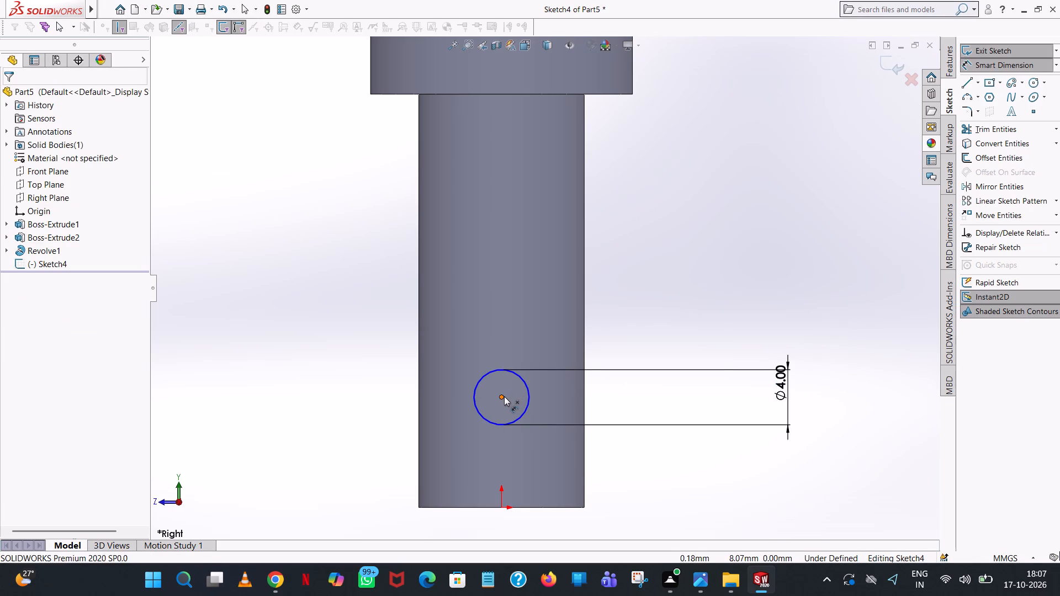
click(504, 507)
click(727, 462)
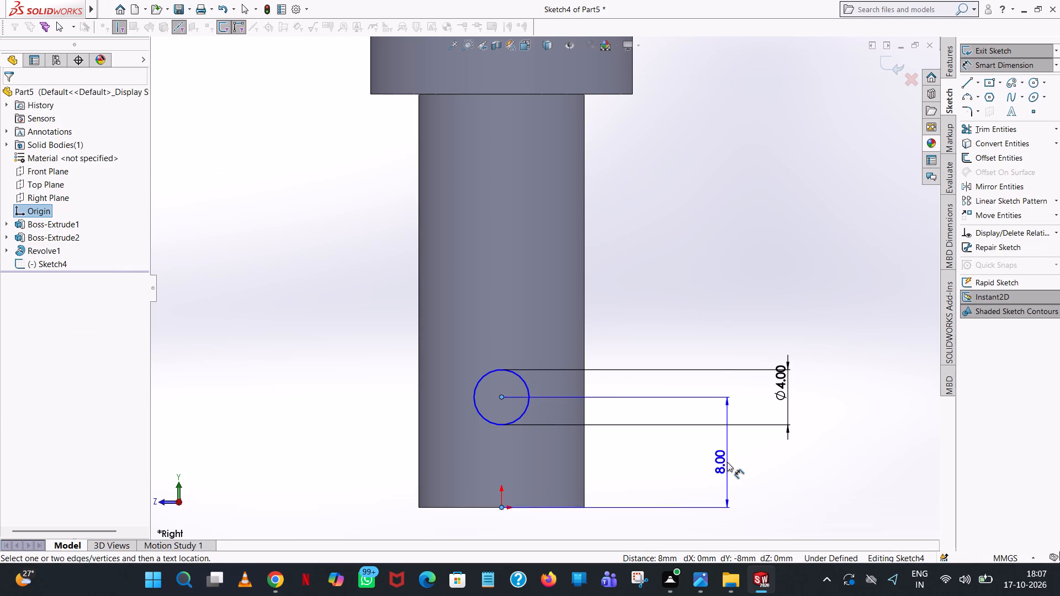
click(679, 441)
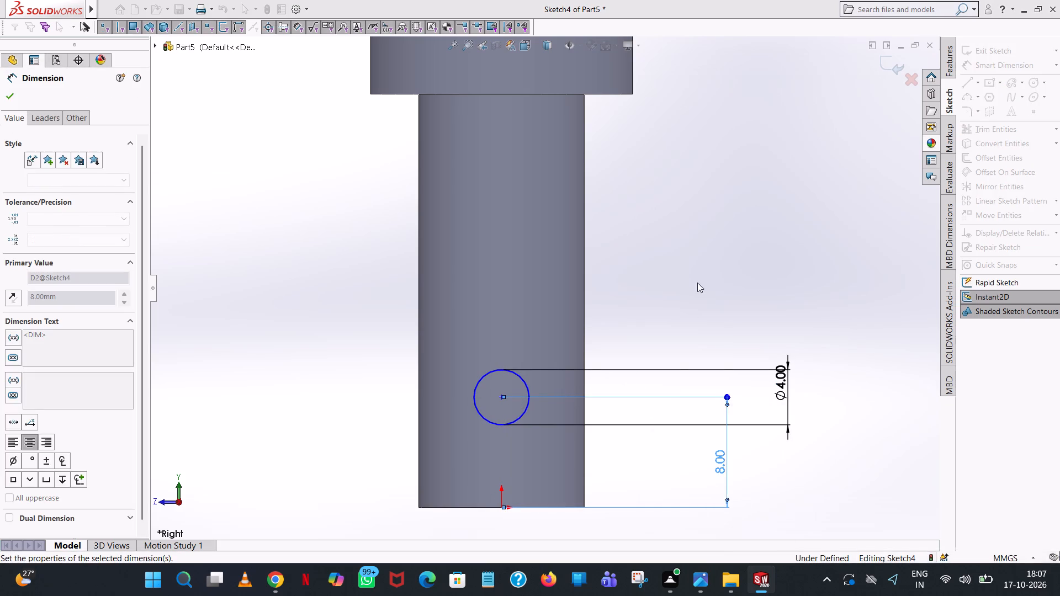
click(701, 270)
Dimension the circle's centre at 22 mm from the shoulder edge where the larger cylinder begins.
click(500, 397)
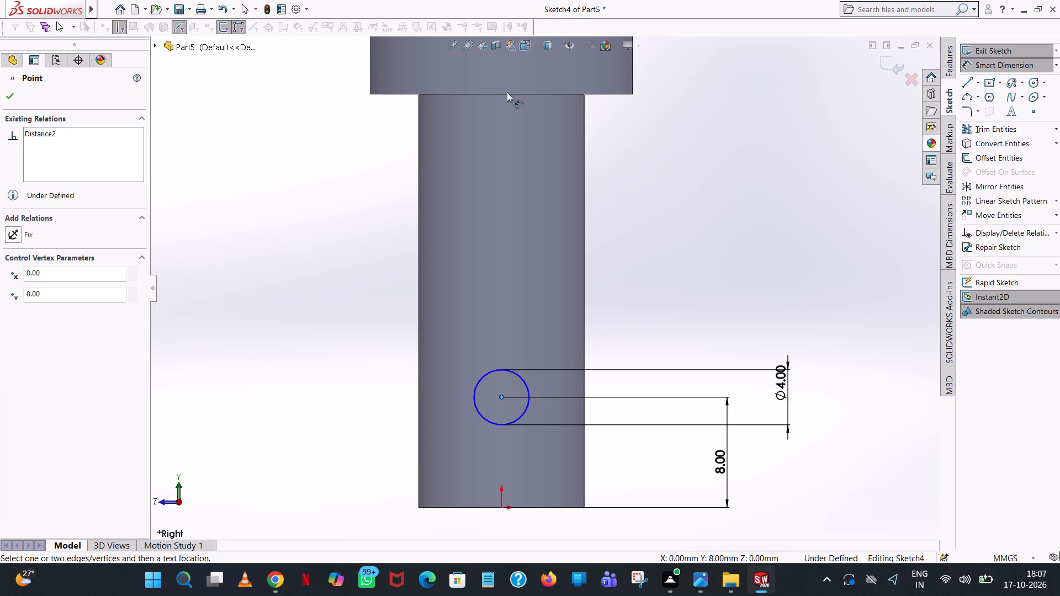
click(505, 95)
click(302, 165)
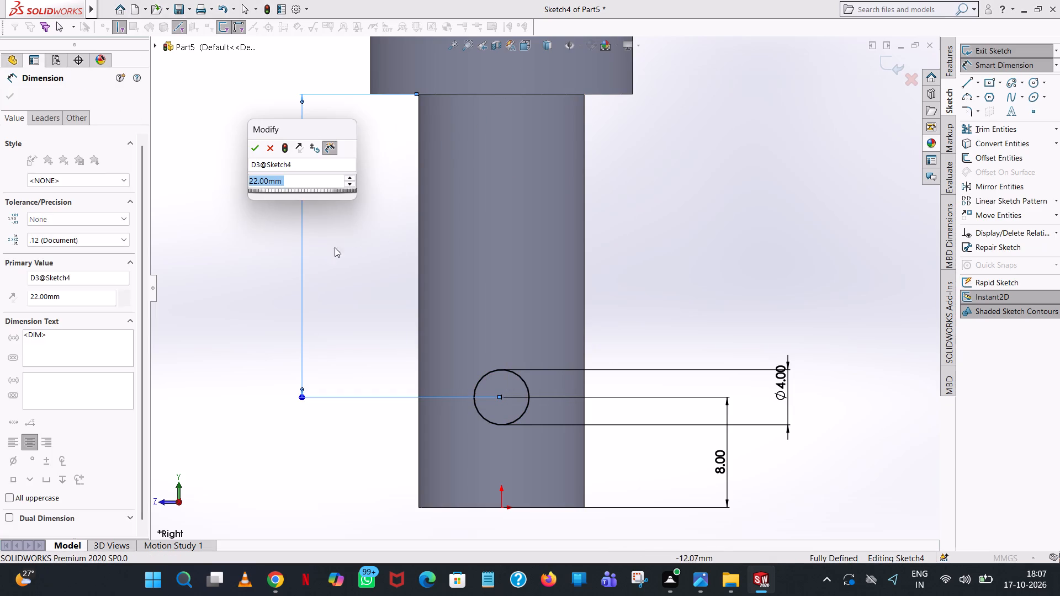
click(256, 150)
click(213, 162)
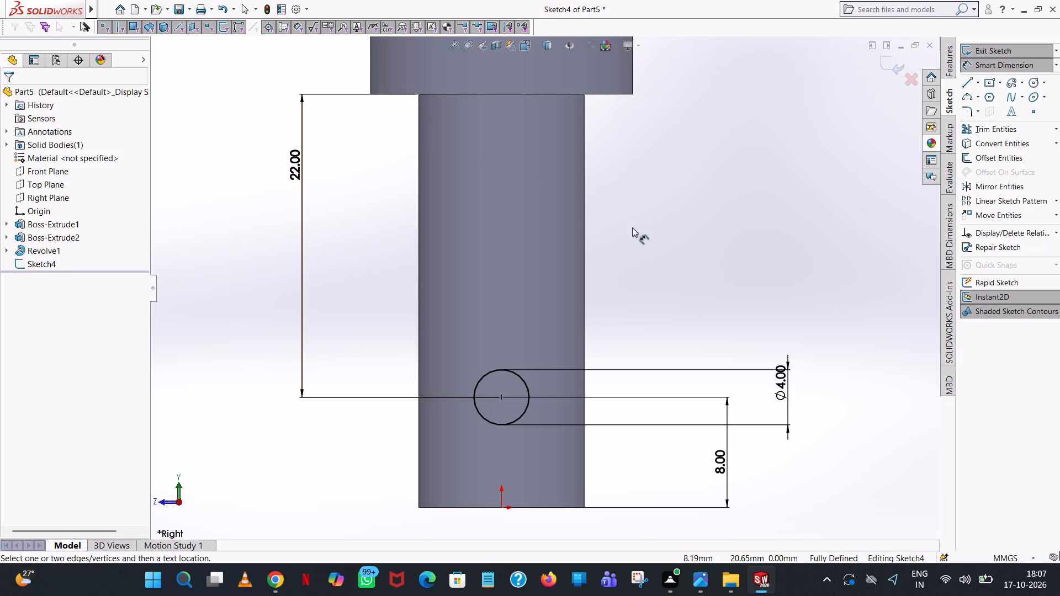
Cut-extrude the 4 mm circle through the smaller cylinder using Mid Plane with a 25 mm depth.
click(951, 62)
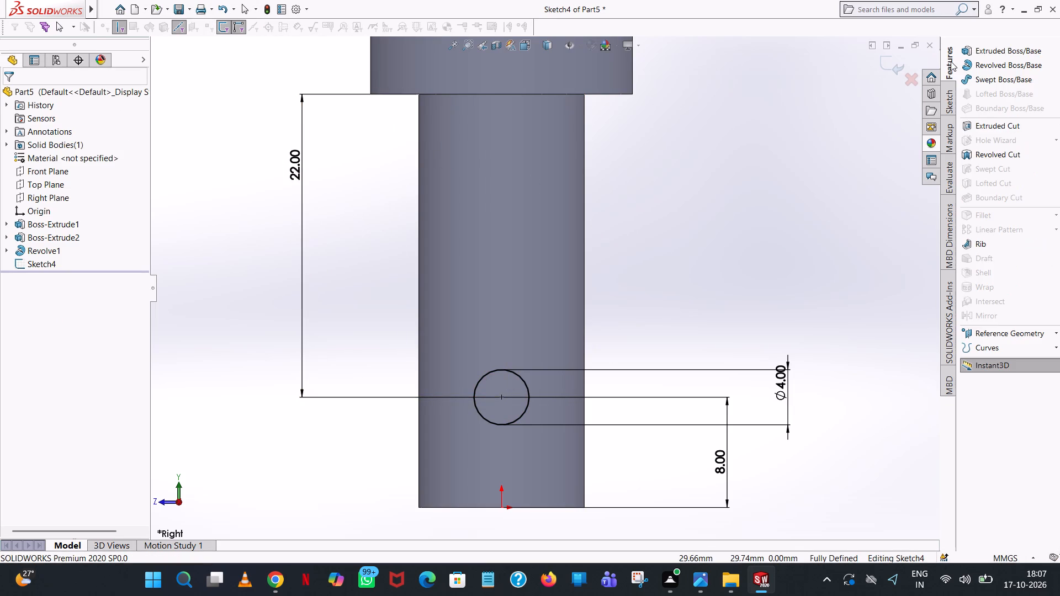
click(992, 128)
middle_drag(679, 260, 573, 295)
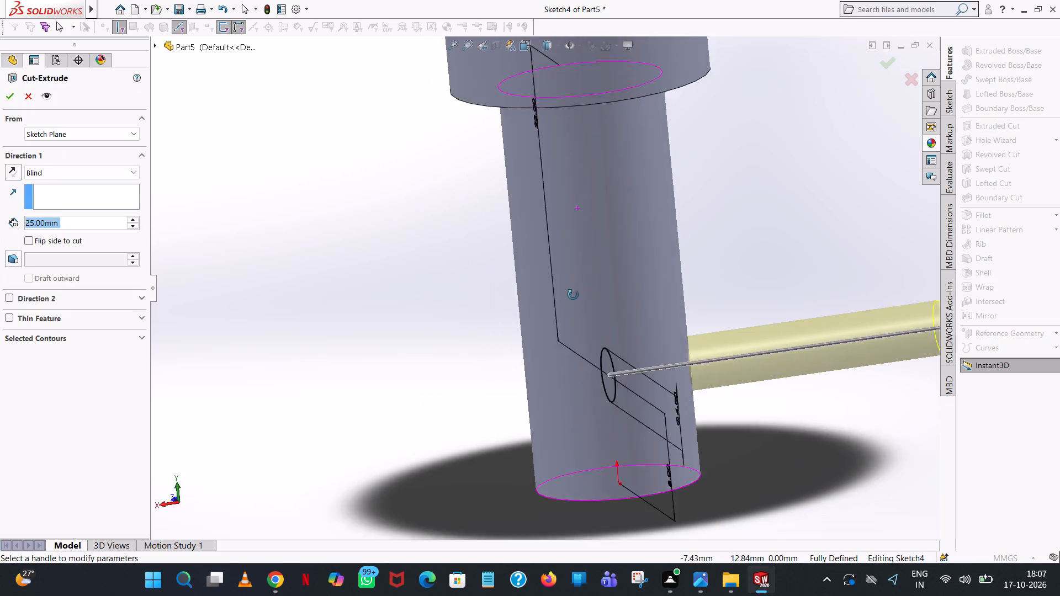
middle_drag(573, 295, 564, 306)
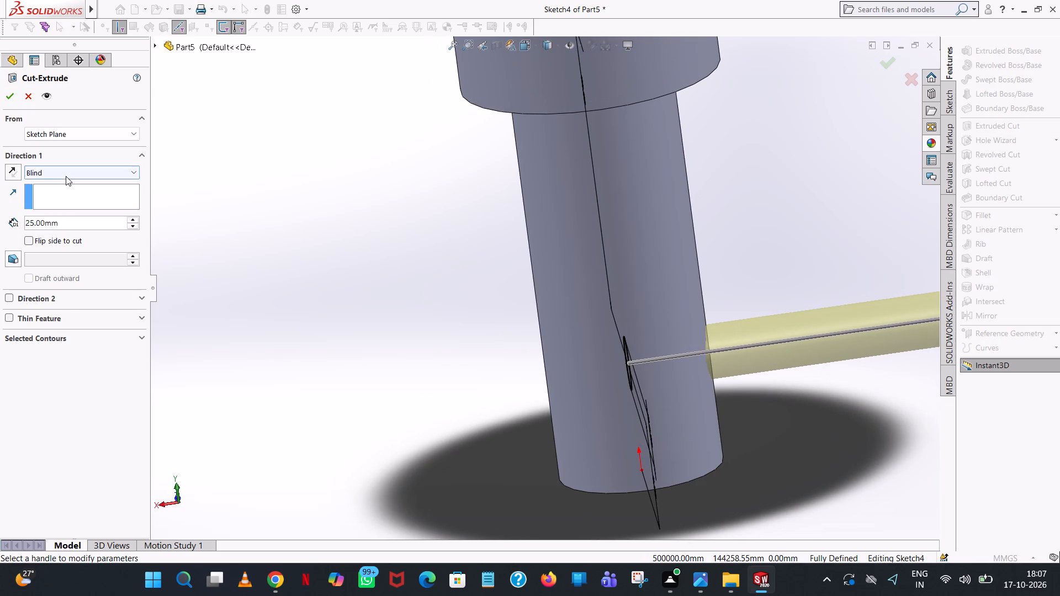
click(66, 175)
click(43, 259)
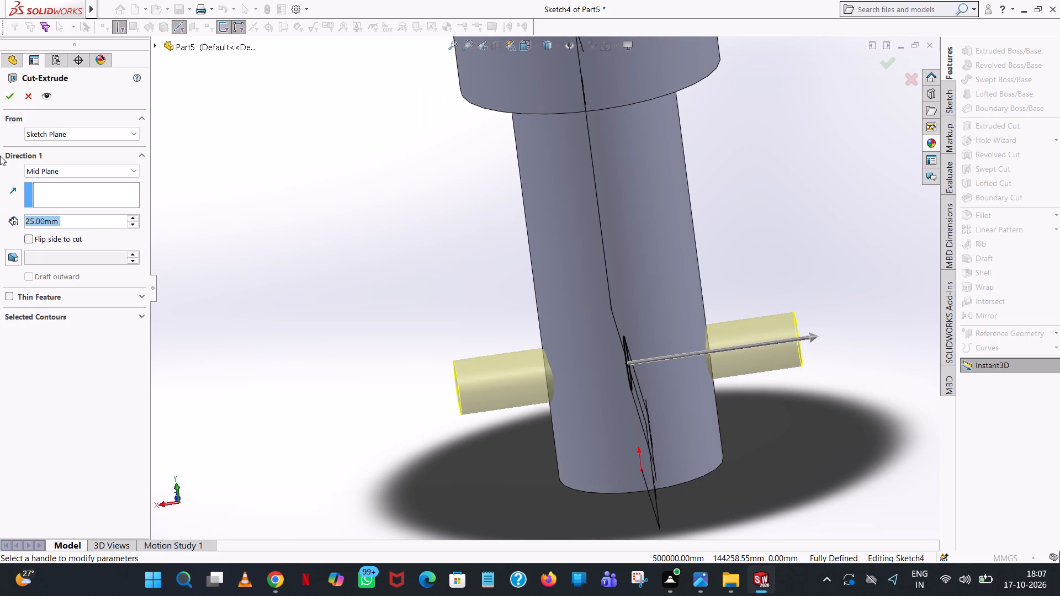
click(14, 93)
click(293, 244)
Examine the cross hole through the pin's lower shaft and the whole part from several sides.
middle_drag(305, 253, 316, 259)
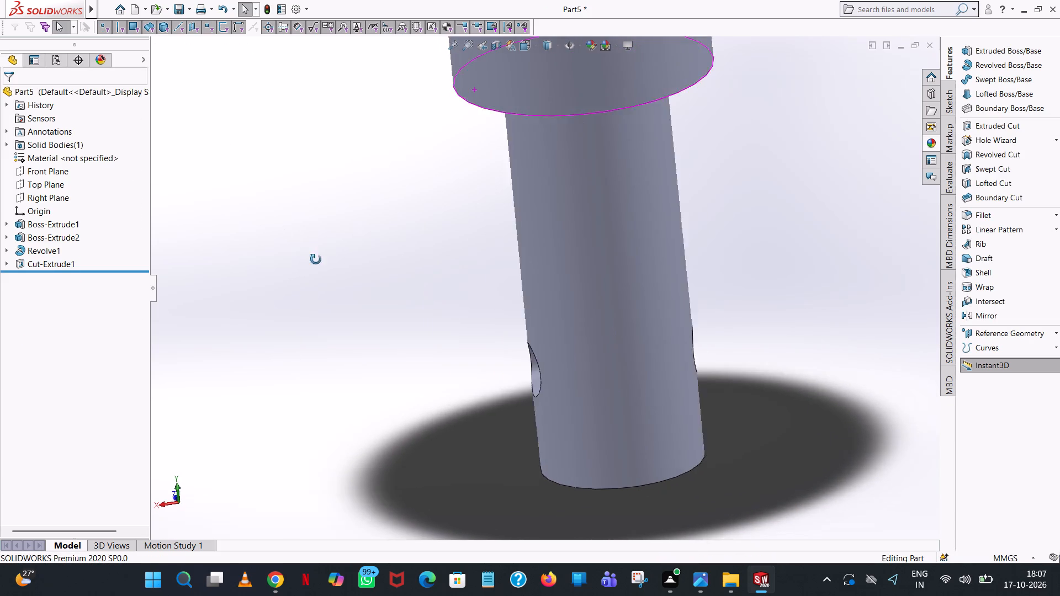
middle_drag(316, 259, 460, 299)
scroll(460, 299, up, 4)
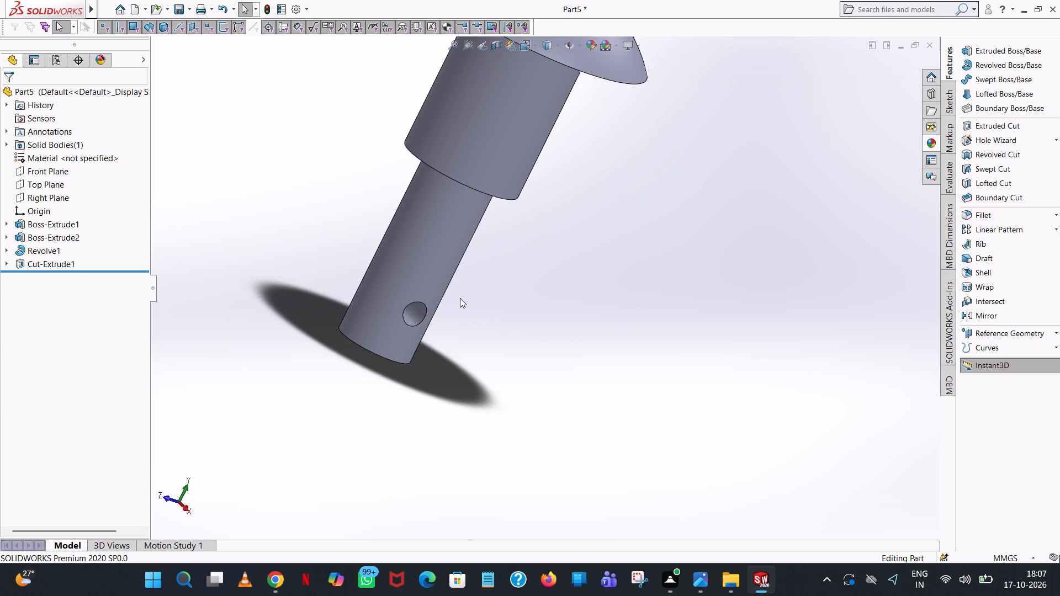
scroll(460, 298, up, 3)
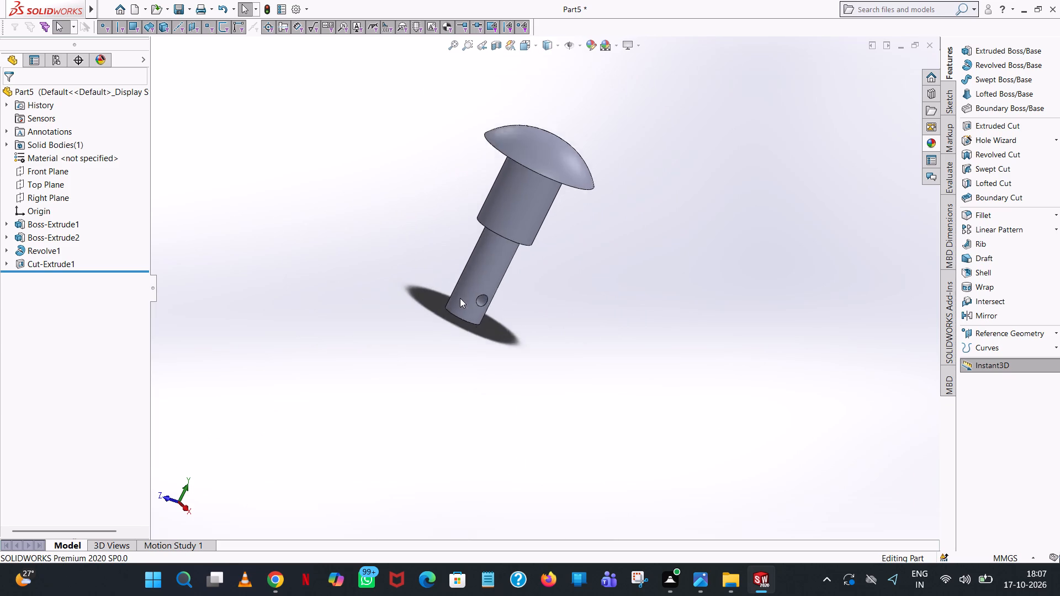
scroll(460, 298, up, 2)
middle_drag(351, 236, 329, 184)
scroll(362, 258, up, 1)
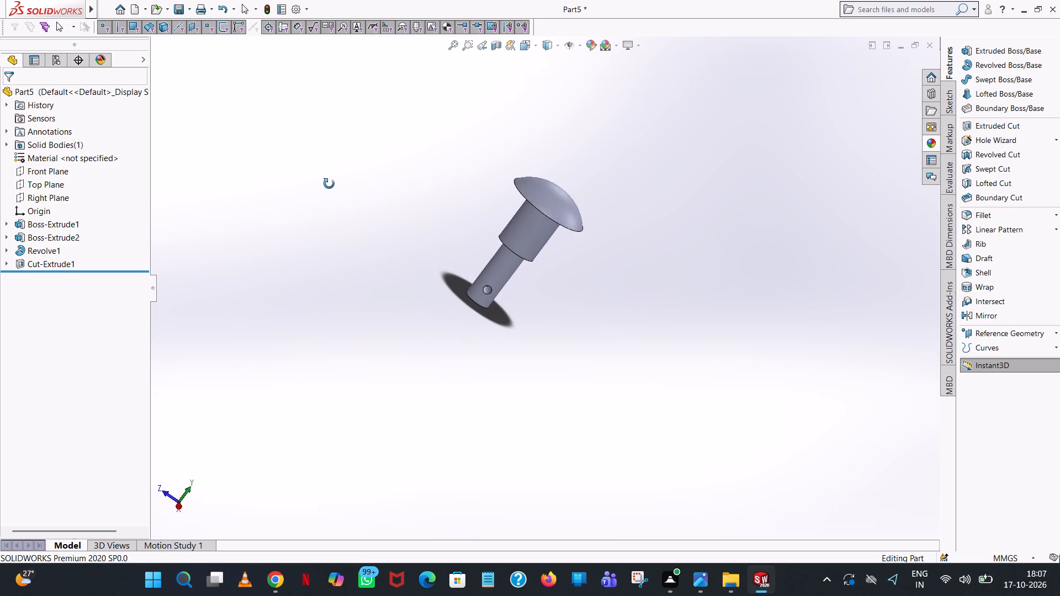
middle_drag(329, 184, 262, 105)
middle_drag(532, 258, 417, 199)
scroll(532, 258, up, 1)
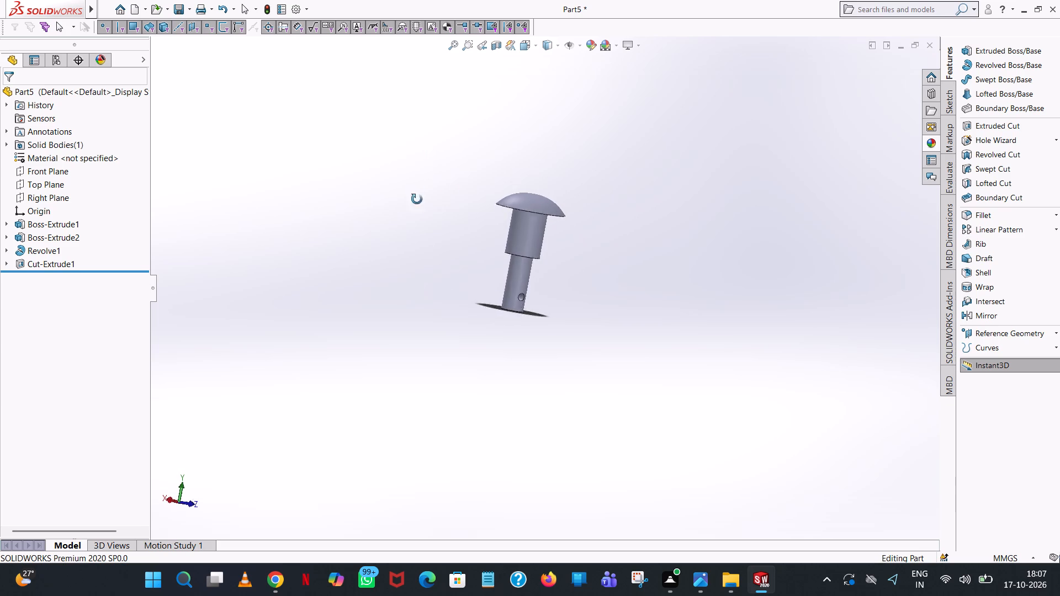
middle_drag(417, 199, 417, 216)
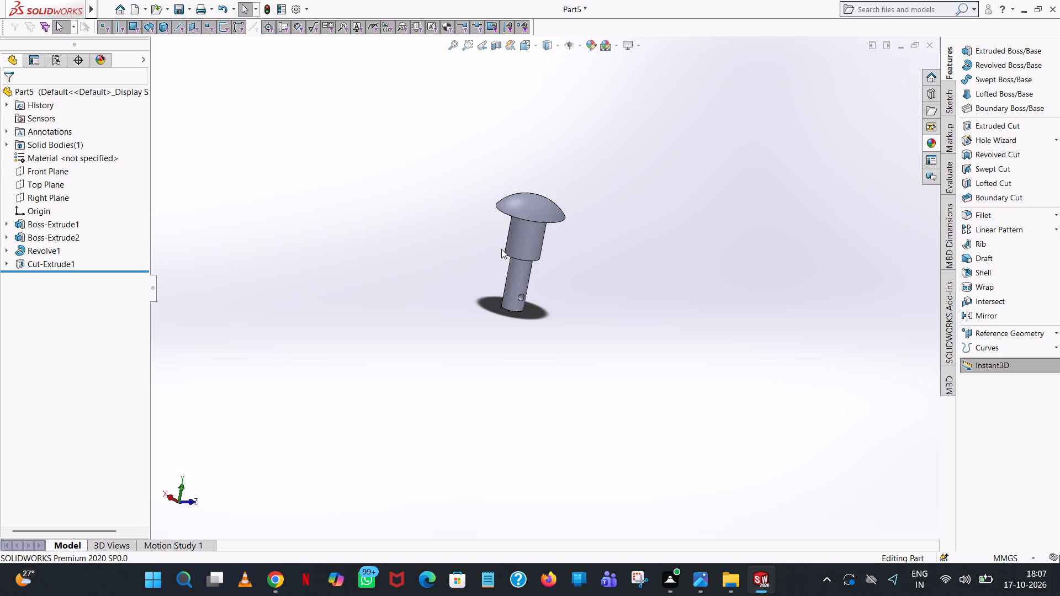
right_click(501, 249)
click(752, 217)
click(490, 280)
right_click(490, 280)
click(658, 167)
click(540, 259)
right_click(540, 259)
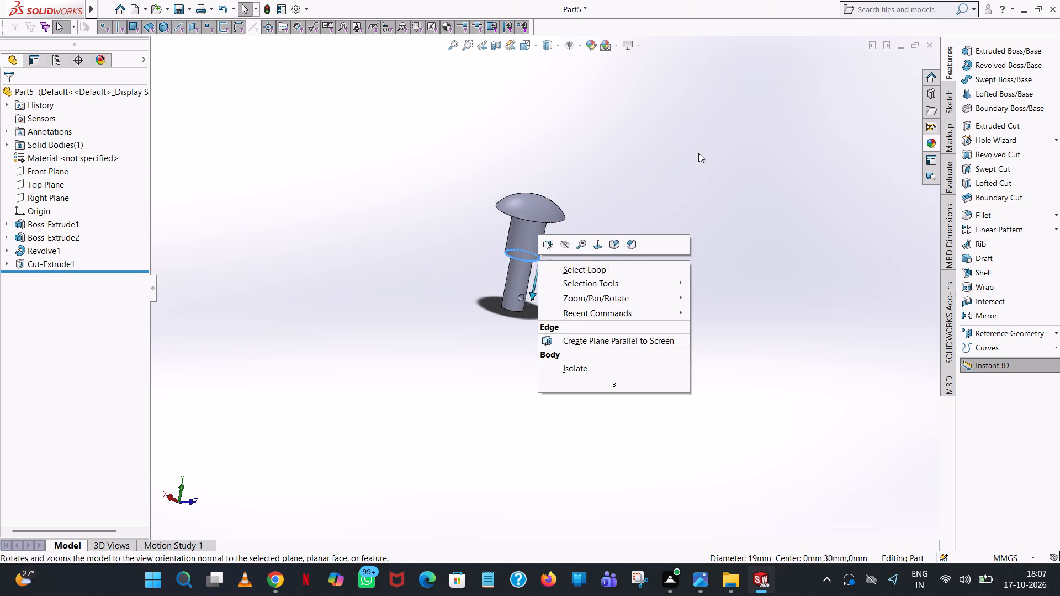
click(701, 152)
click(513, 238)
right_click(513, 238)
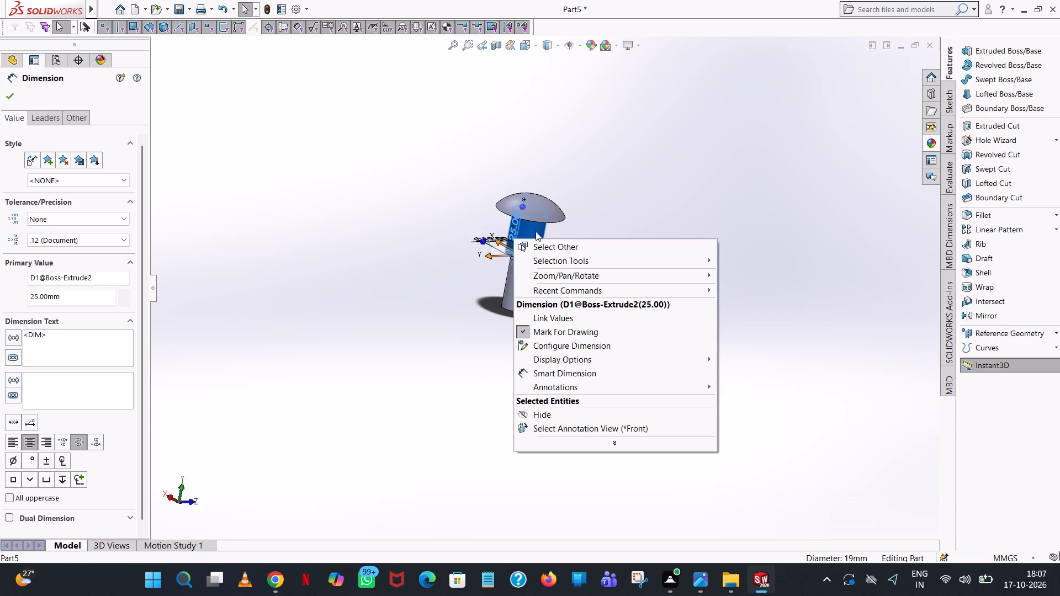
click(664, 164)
Apply a light grey colour (RGB 192, 192, 192) from the standard swatches to the entire pin body.
click(525, 257)
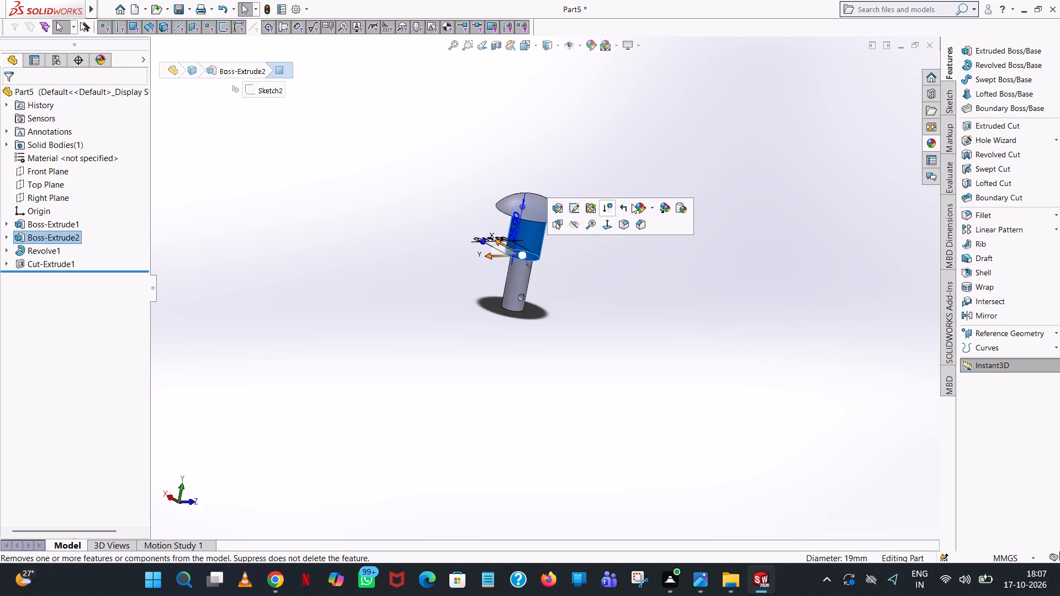
click(636, 209)
click(662, 255)
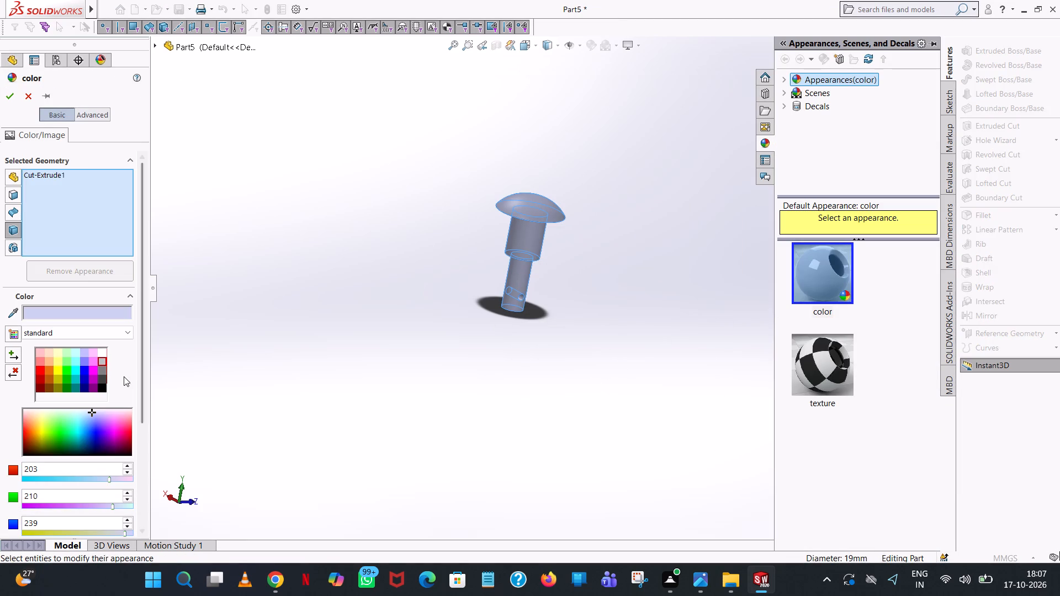
click(98, 358)
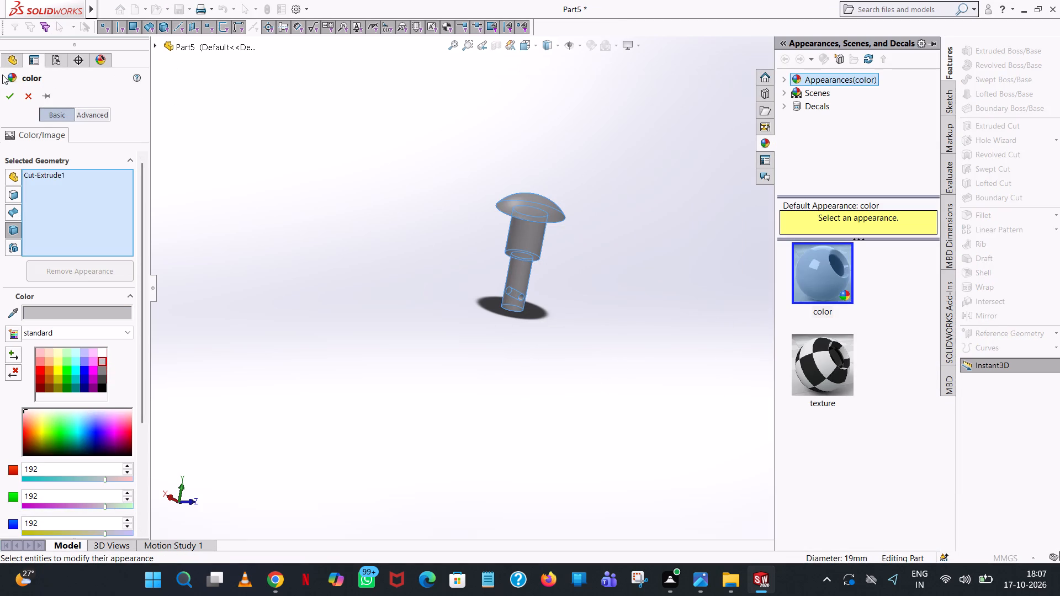
click(4, 96)
click(338, 158)
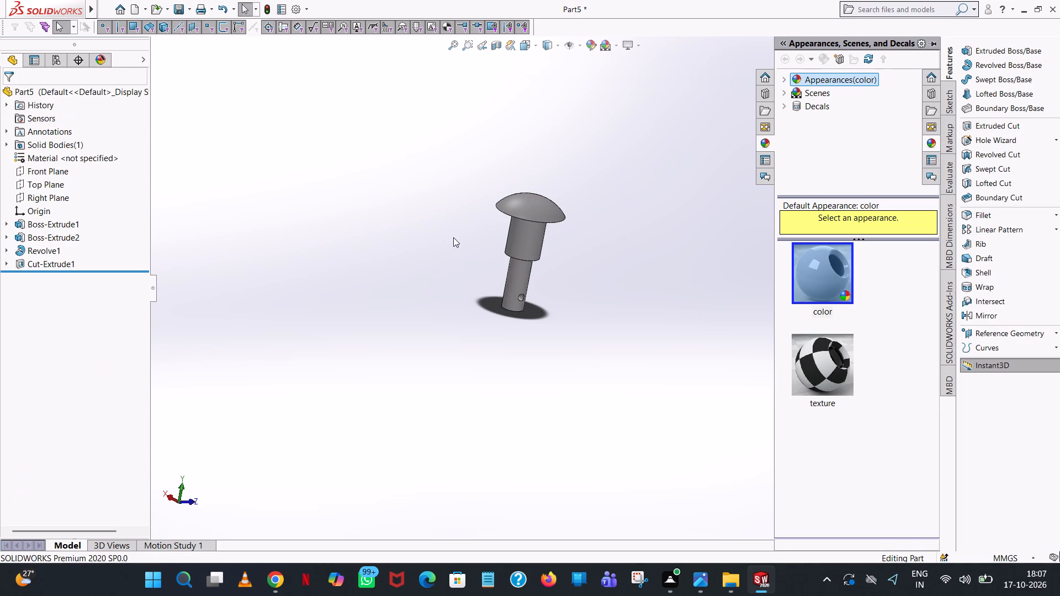
Apply a white colour (RGB 255, 255, 255) from the standard swatches to the inner face of the 4 mm cross hole.
scroll(546, 278, up, 2)
middle_drag(540, 276, 549, 248)
scroll(549, 249, down, 8)
scroll(549, 249, up, 4)
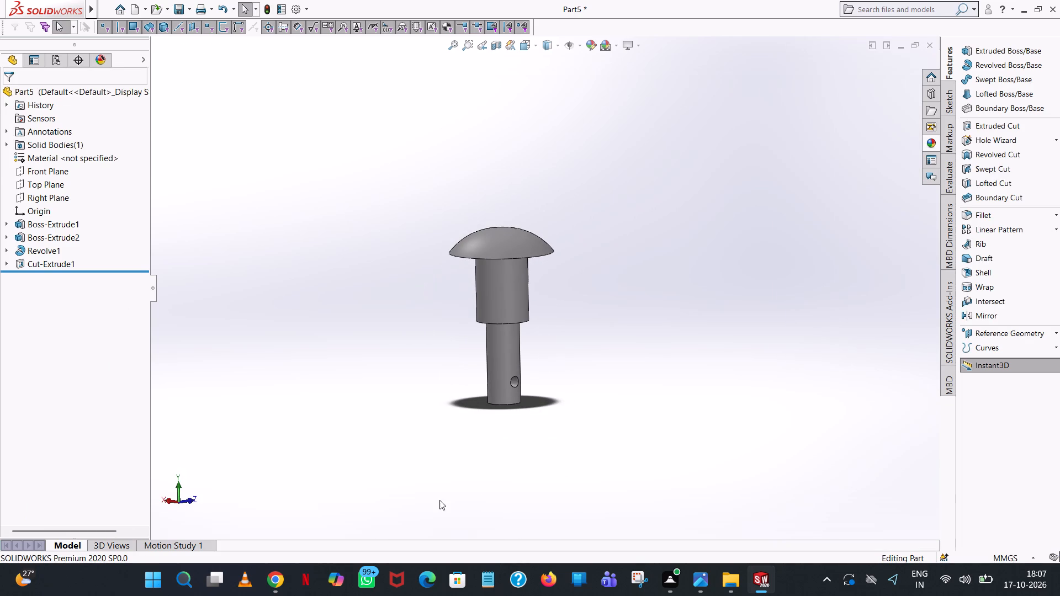
click(515, 381)
click(629, 328)
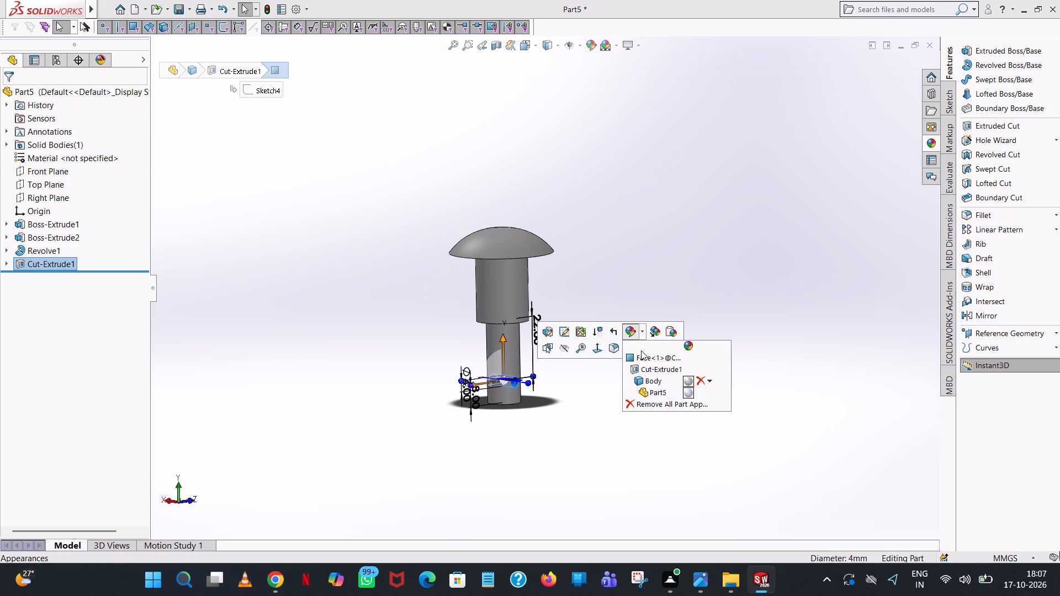
click(641, 353)
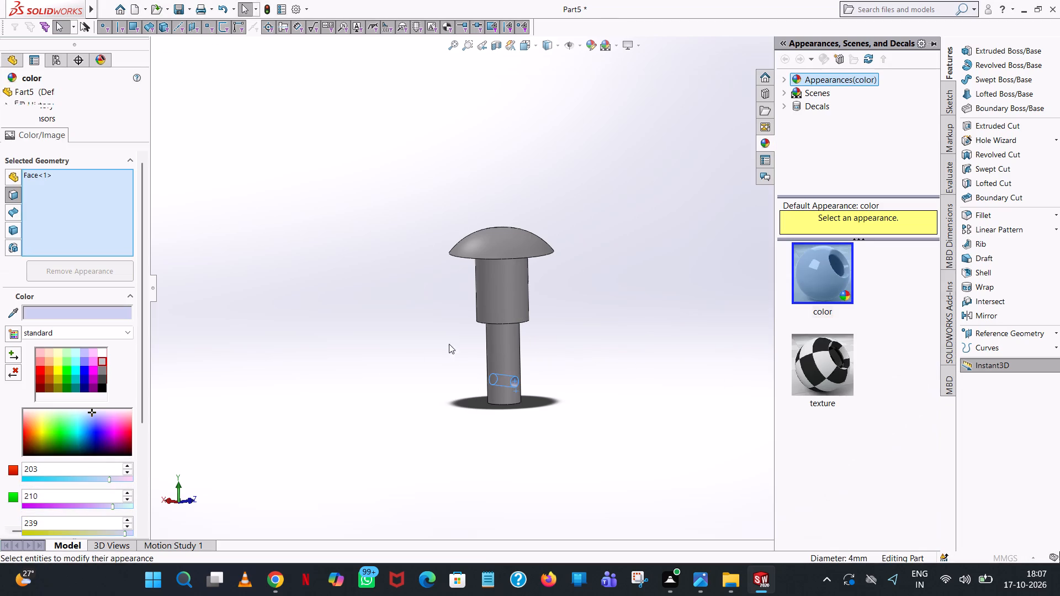
click(104, 353)
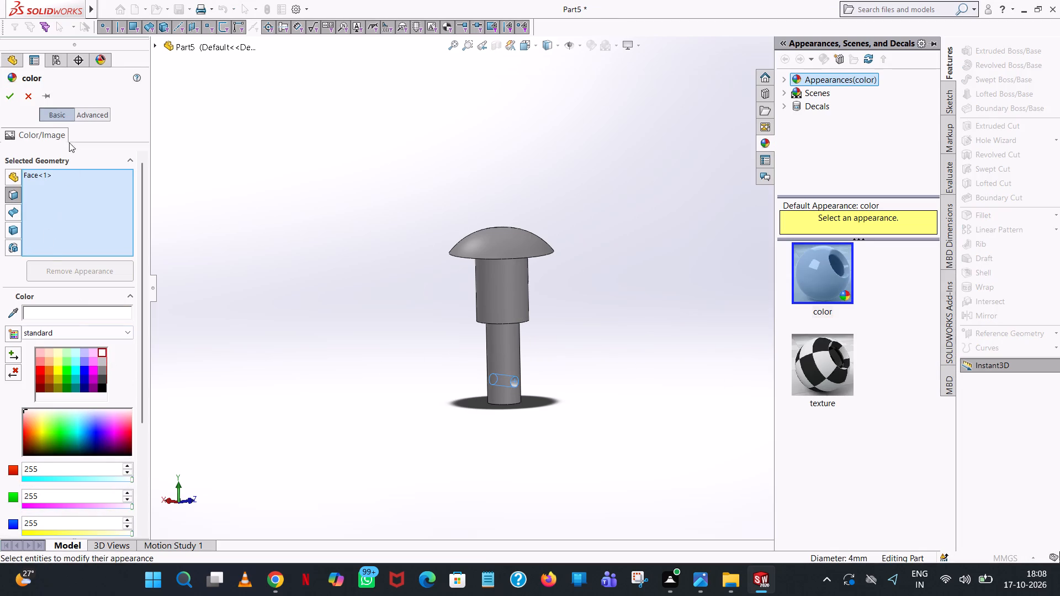
click(11, 99)
click(616, 292)
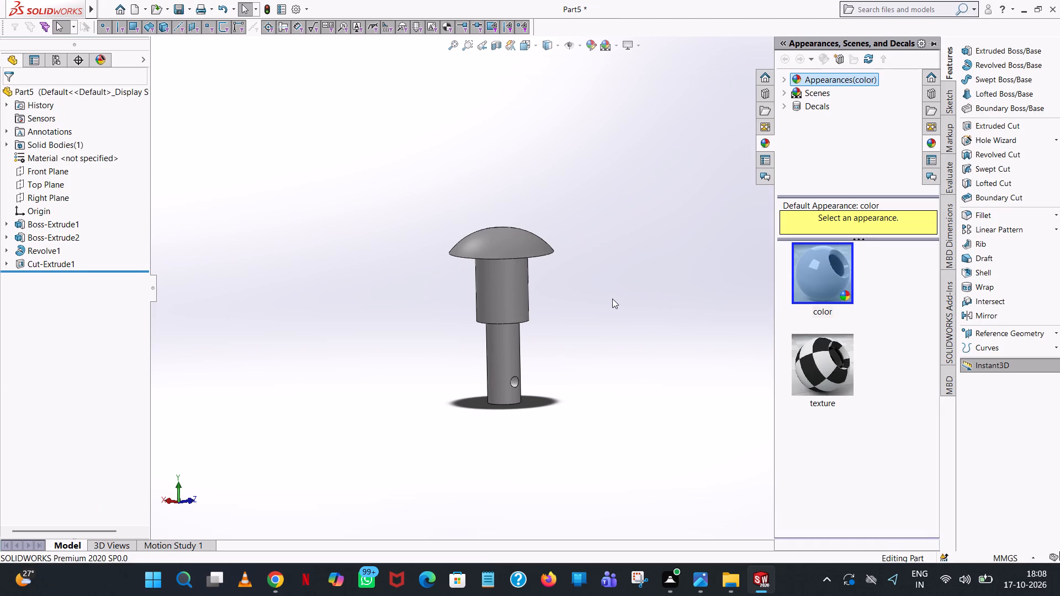
Save the finished part as axle in the support and pulley folder.
middle_drag(612, 312, 255, 428)
scroll(259, 421, down, 1)
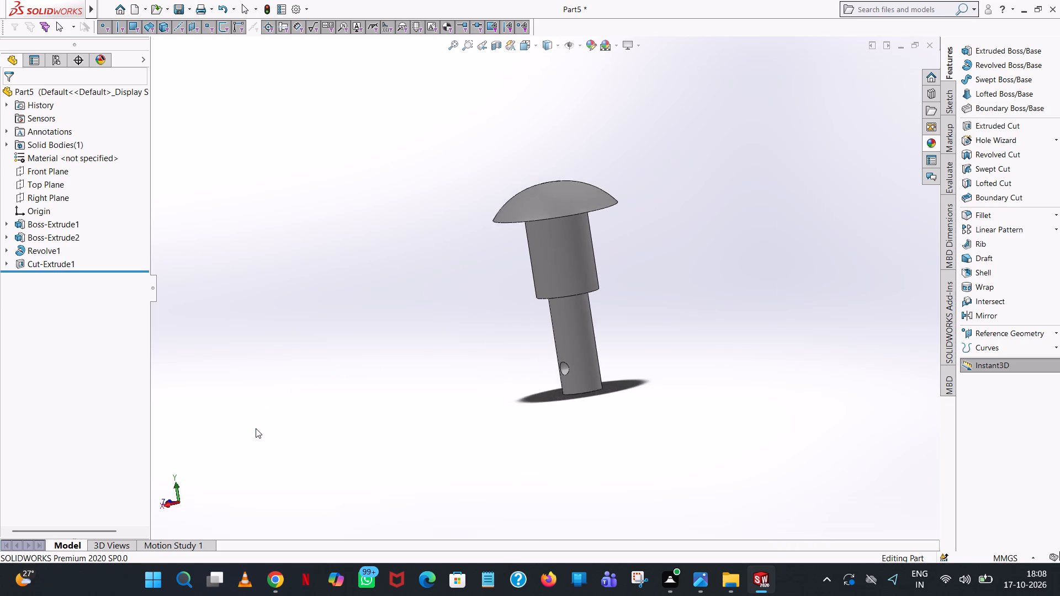
scroll(261, 428, up, 1)
click(178, 10)
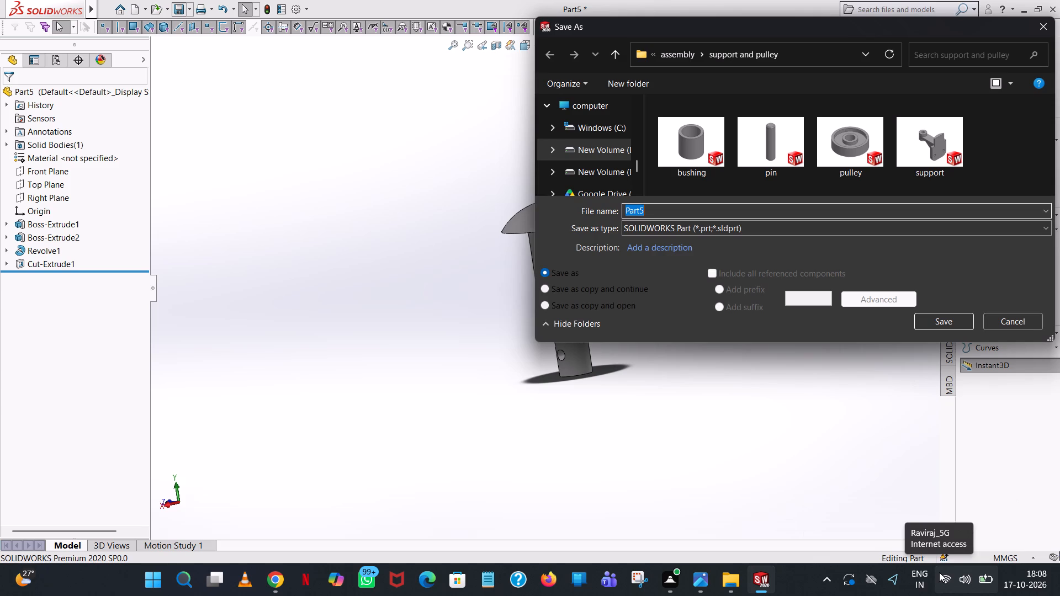
text(ax)
text(le)
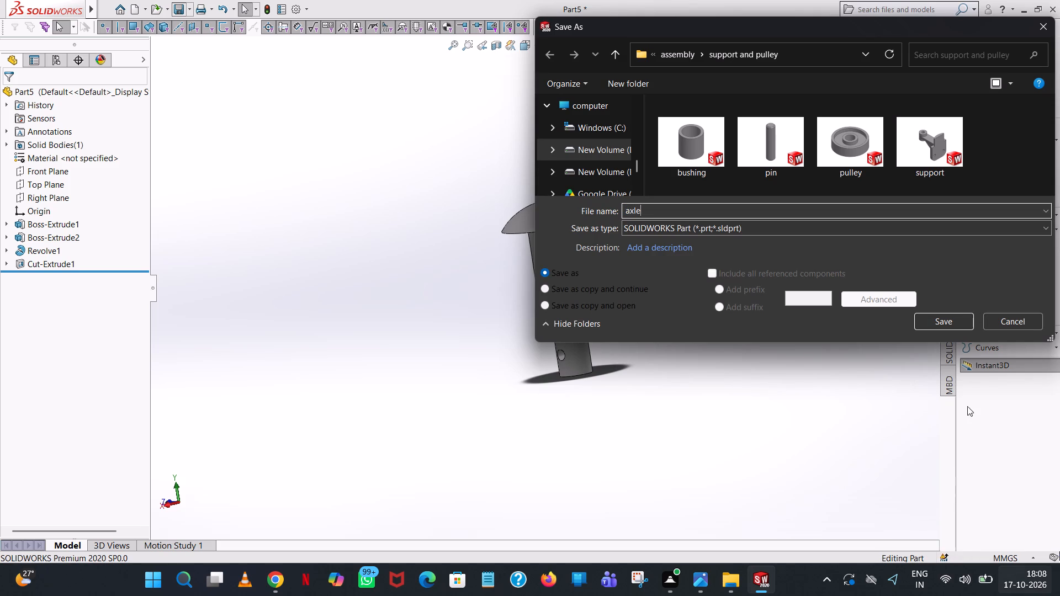
click(952, 321)
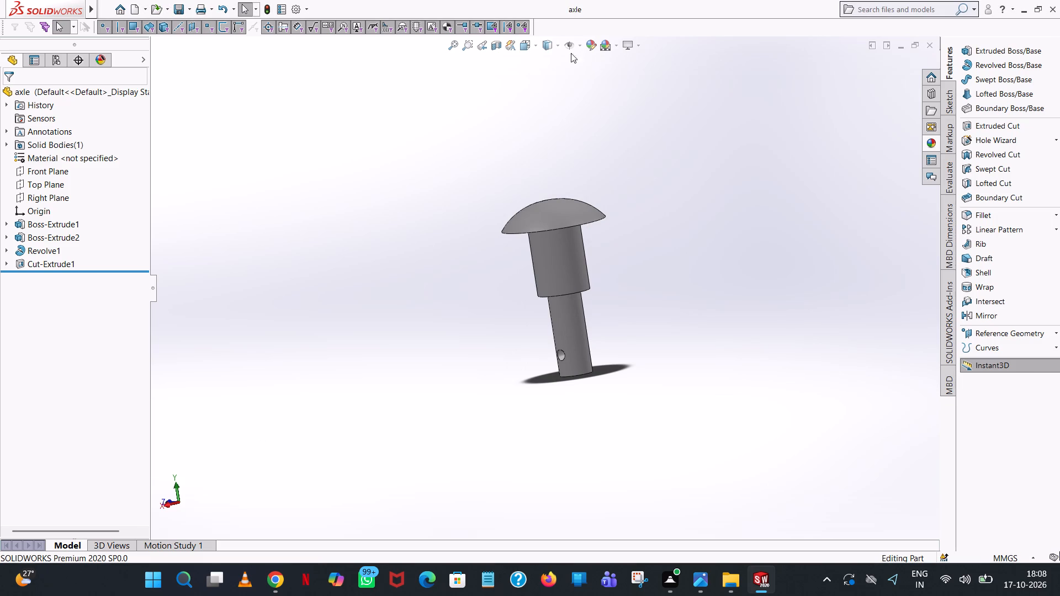
Save a copy of the axle part in Adobe Portable Document Format (PDF) in the same folder.
click(188, 5)
click(195, 35)
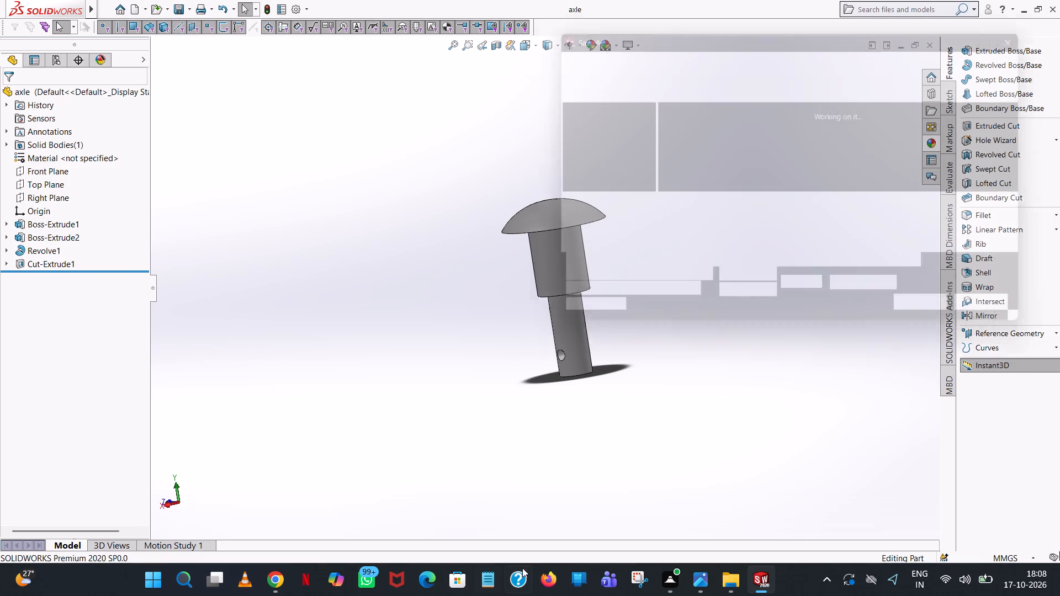
click(815, 233)
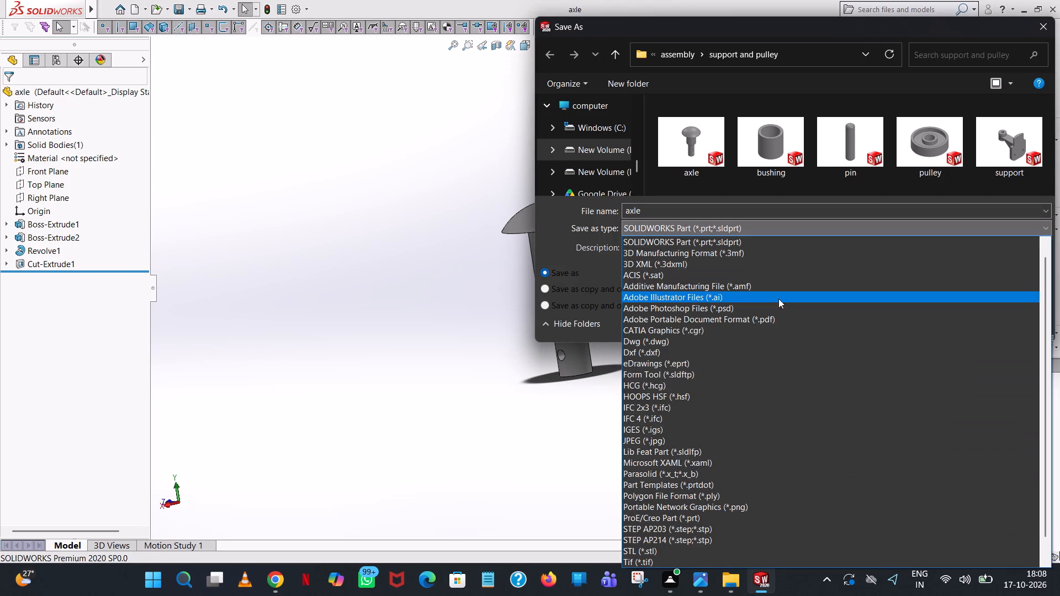
click(768, 316)
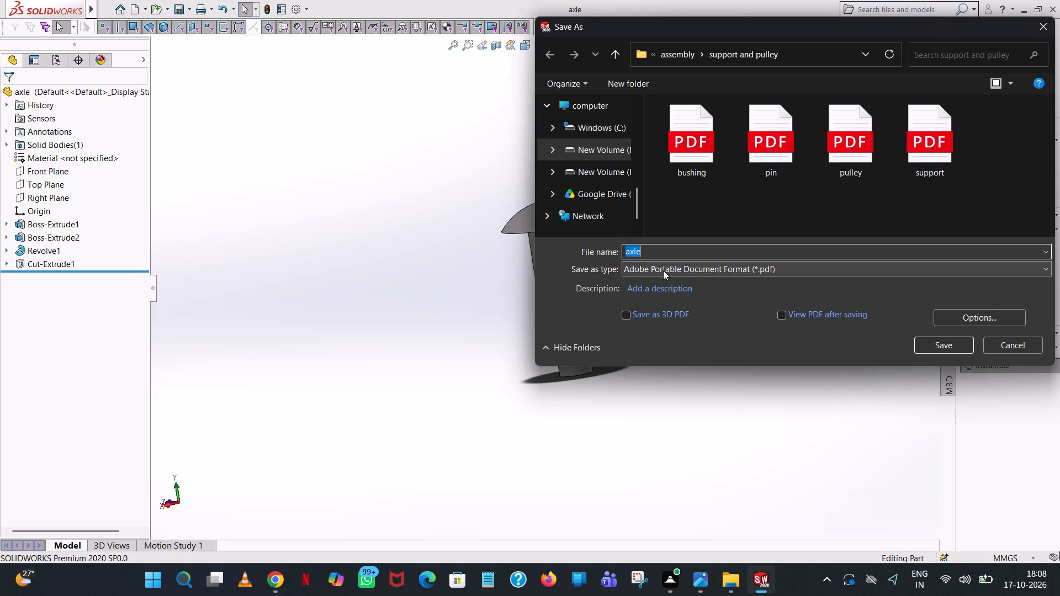
click(936, 345)
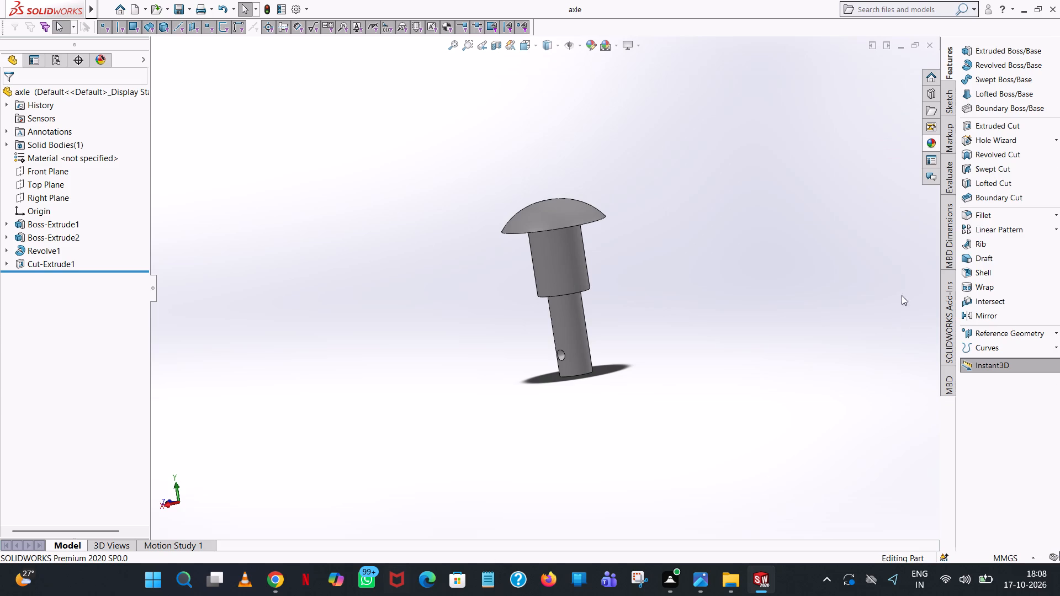
Create a new assembly document.
click(134, 9)
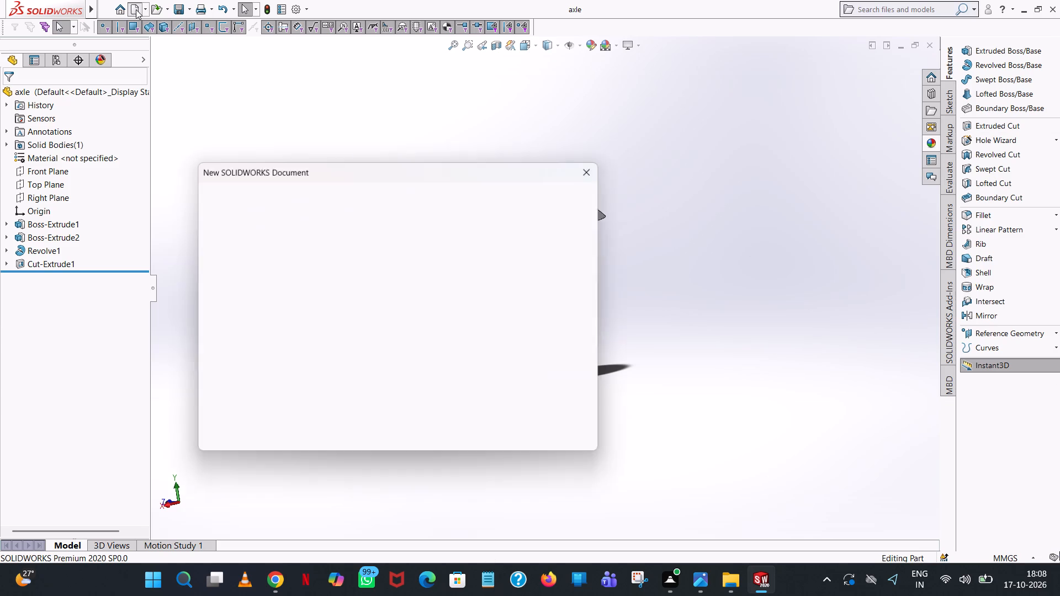
double_click(415, 273)
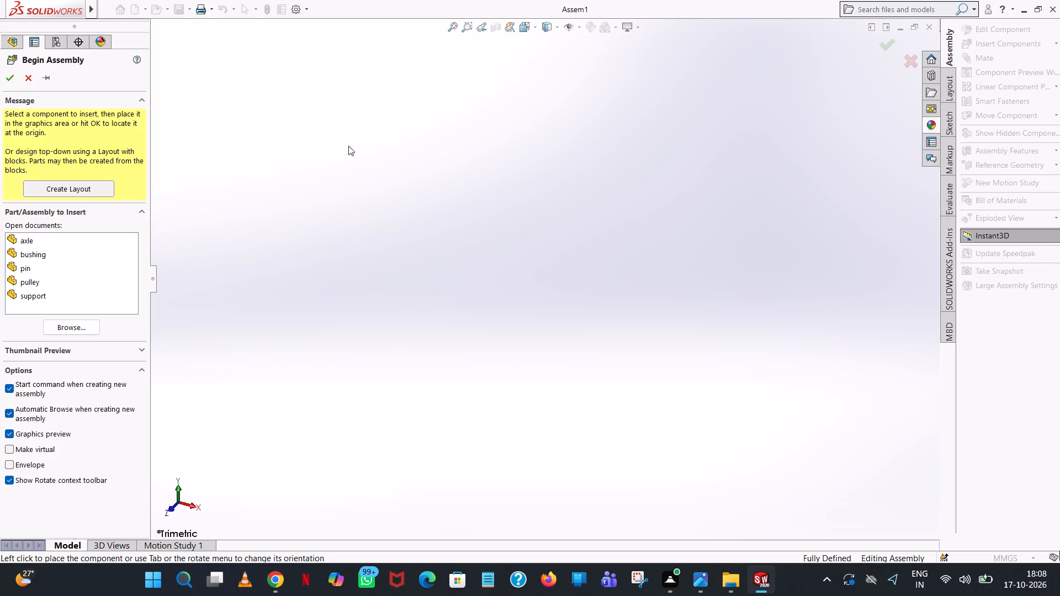
Insert the axle, bushing, pin, pulley and support parts from the support and pulley folder, placing each freely in the assembly.
click(78, 331)
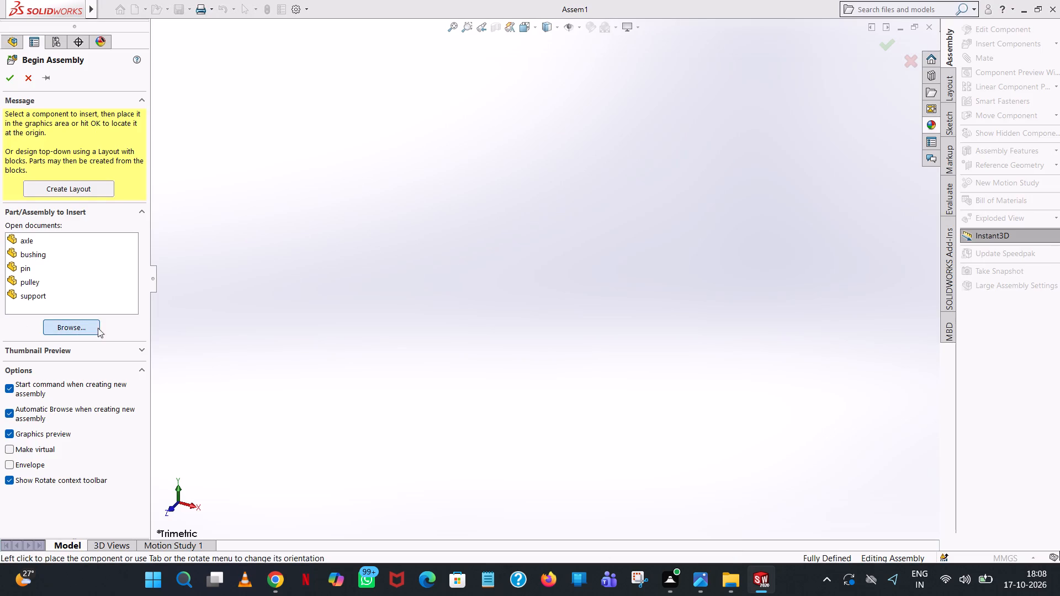
ctrl+click(463, 228)
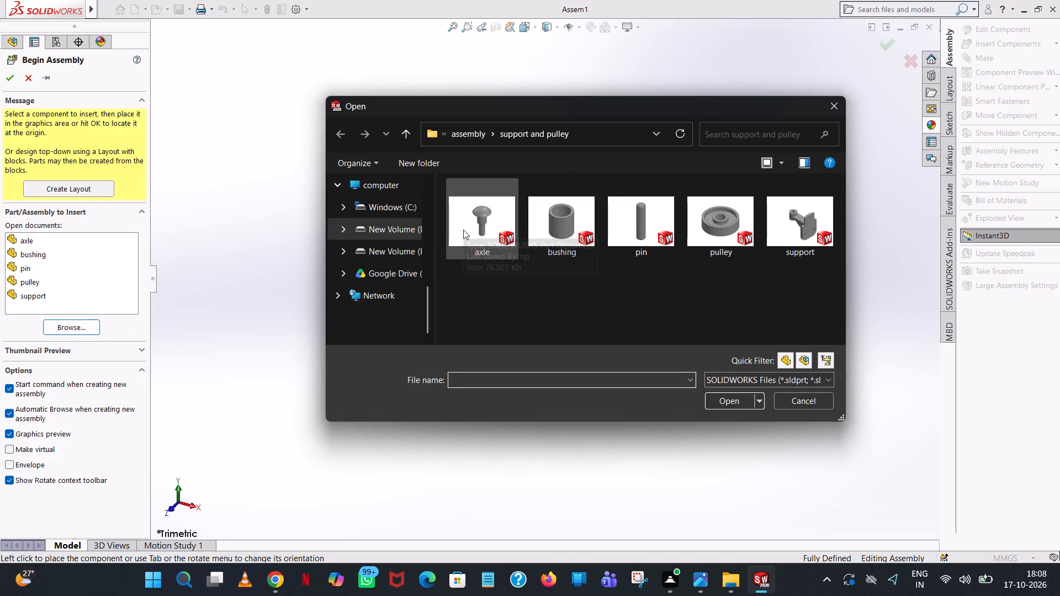
ctrl+click(545, 226)
ctrl+click(648, 240)
ctrl+click(709, 223)
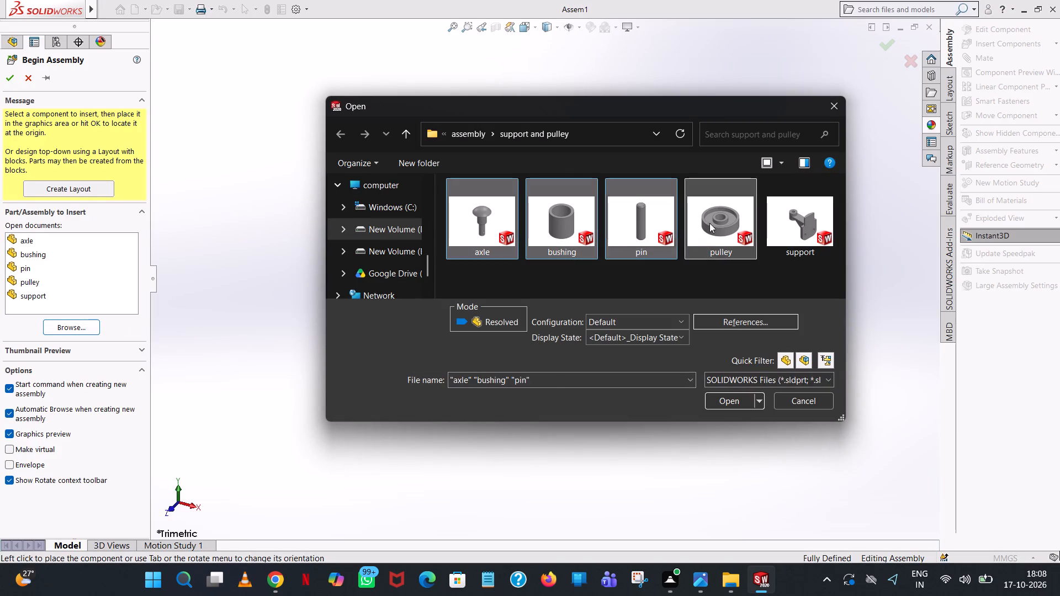
ctrl+click(782, 224)
click(735, 407)
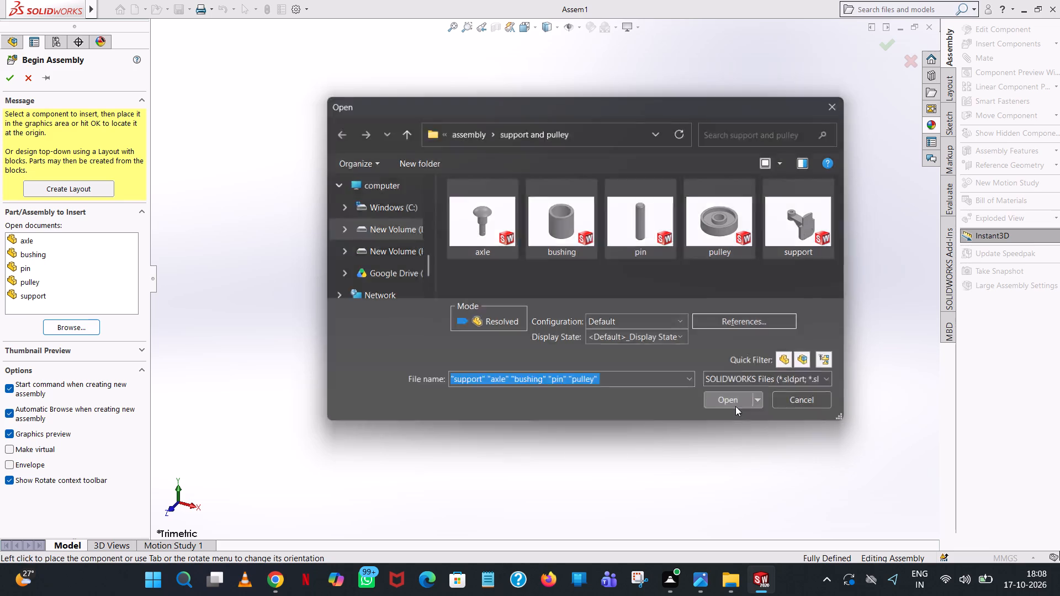
click(304, 110)
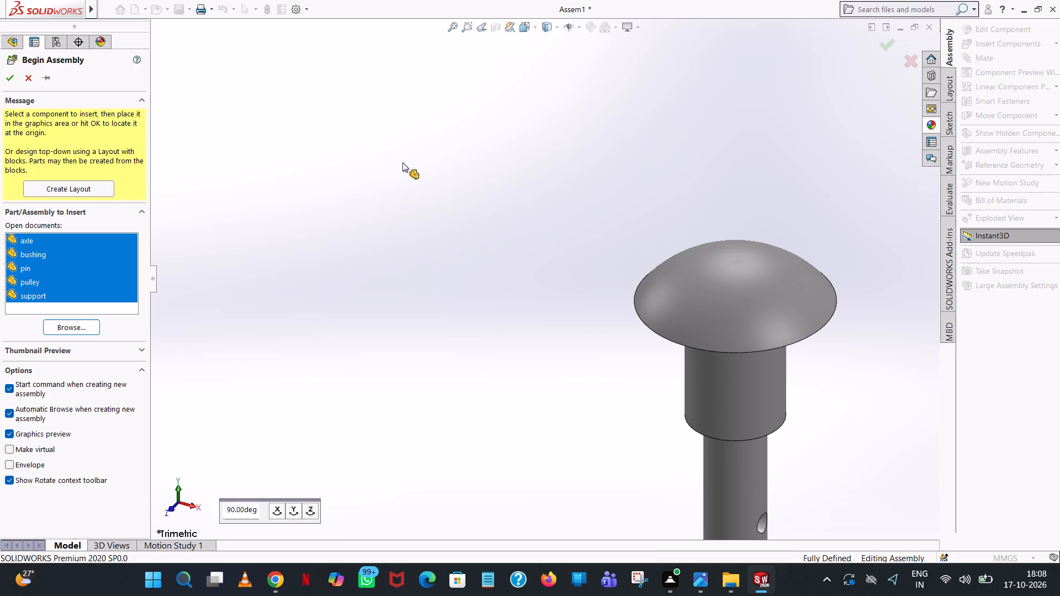
click(402, 162)
click(380, 172)
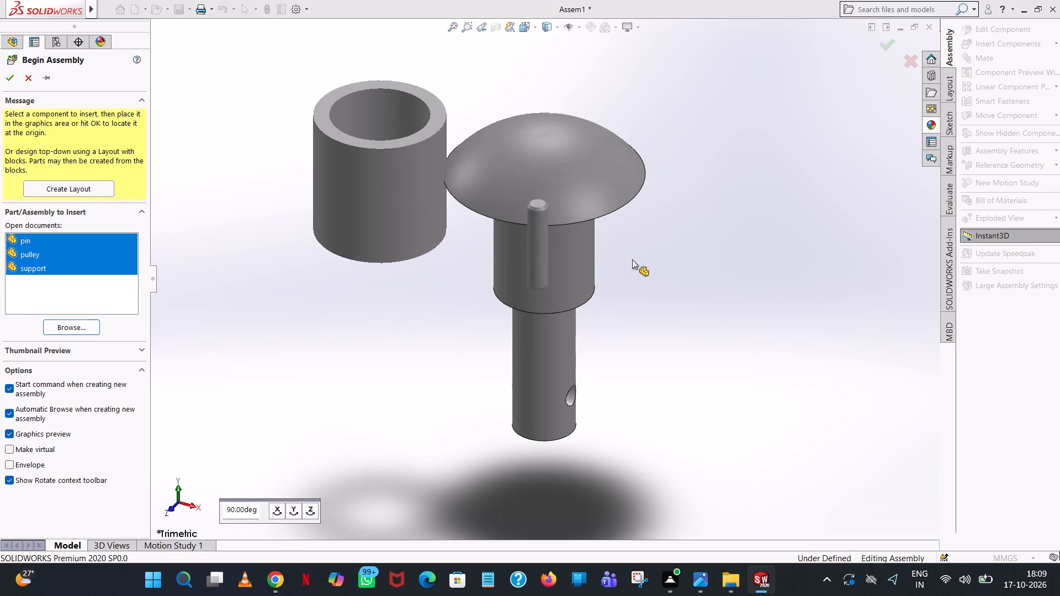
click(745, 258)
click(685, 284)
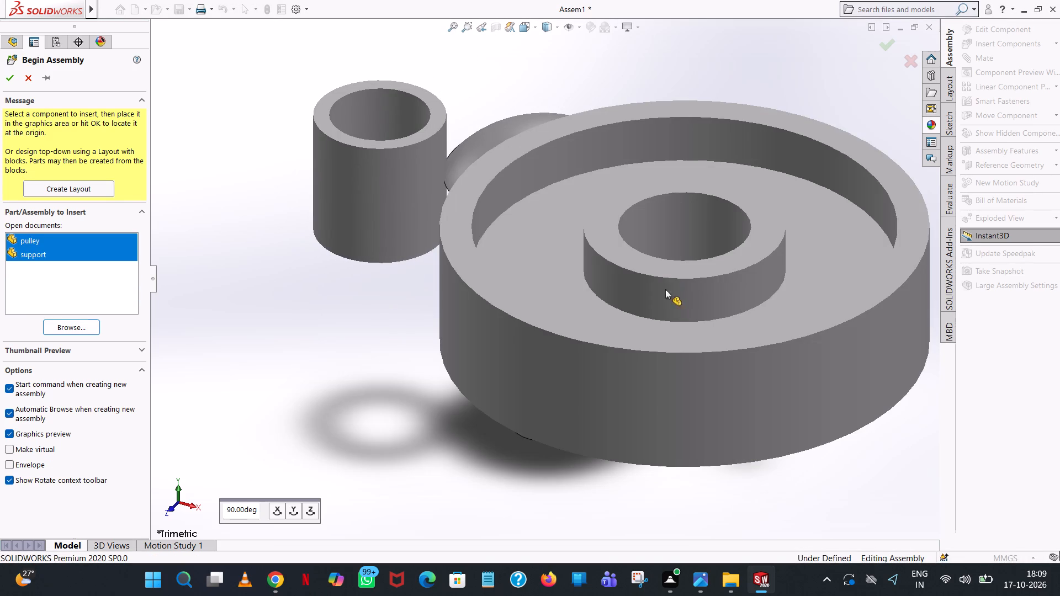
click(333, 340)
Spread the pulley, support, bushing and pin apart so that the components stand clear of one another around the axle.
scroll(331, 345, up, 9)
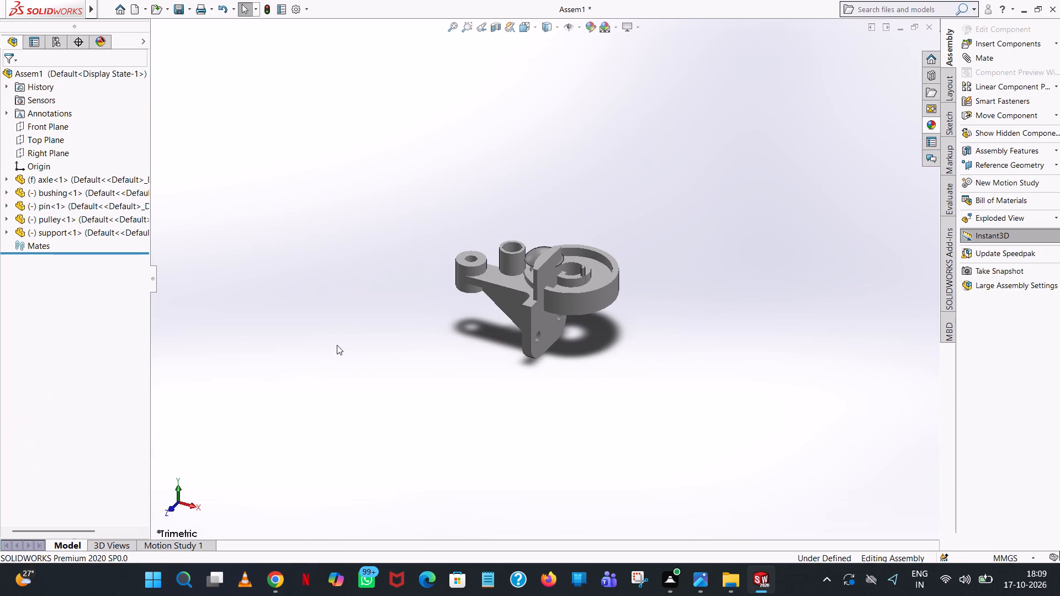
middle_drag(640, 340, 561, 382)
scroll(543, 327, up, 1)
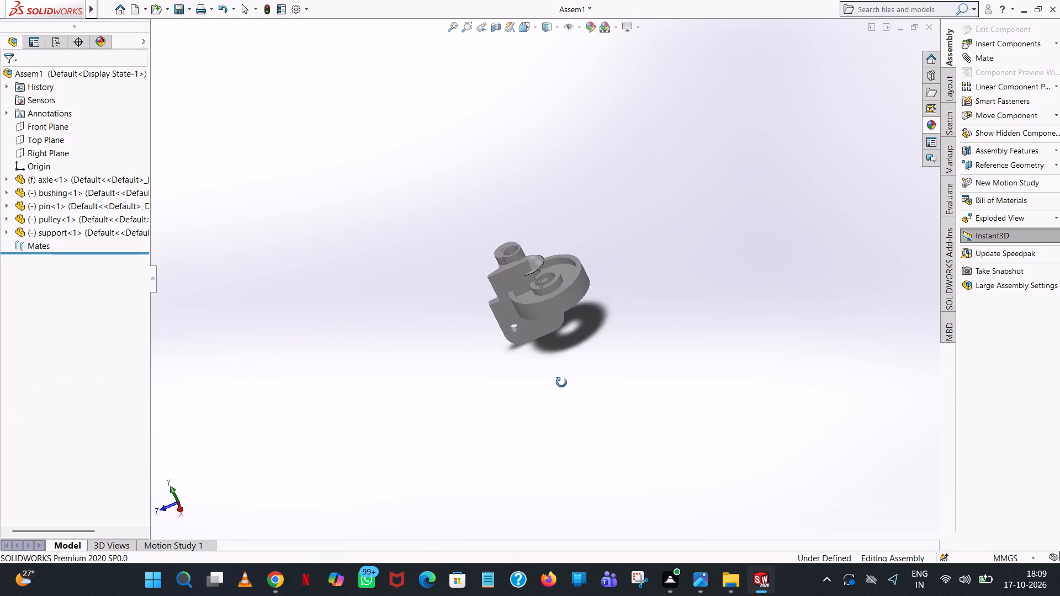
middle_drag(561, 382, 575, 443)
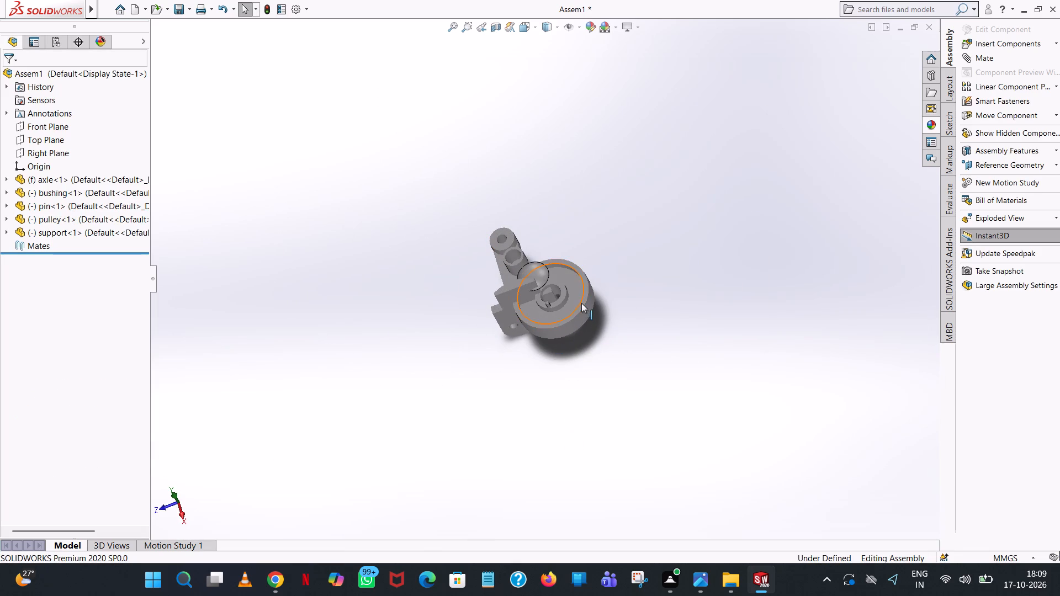
drag(581, 303, 662, 210)
drag(523, 308, 453, 308)
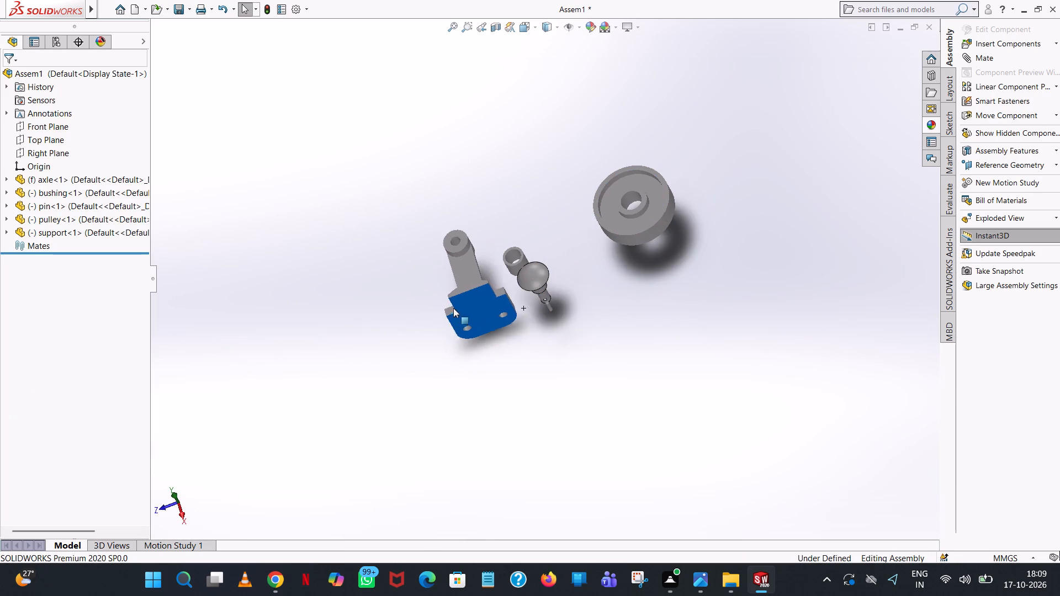
drag(453, 308, 417, 304)
drag(532, 293, 592, 276)
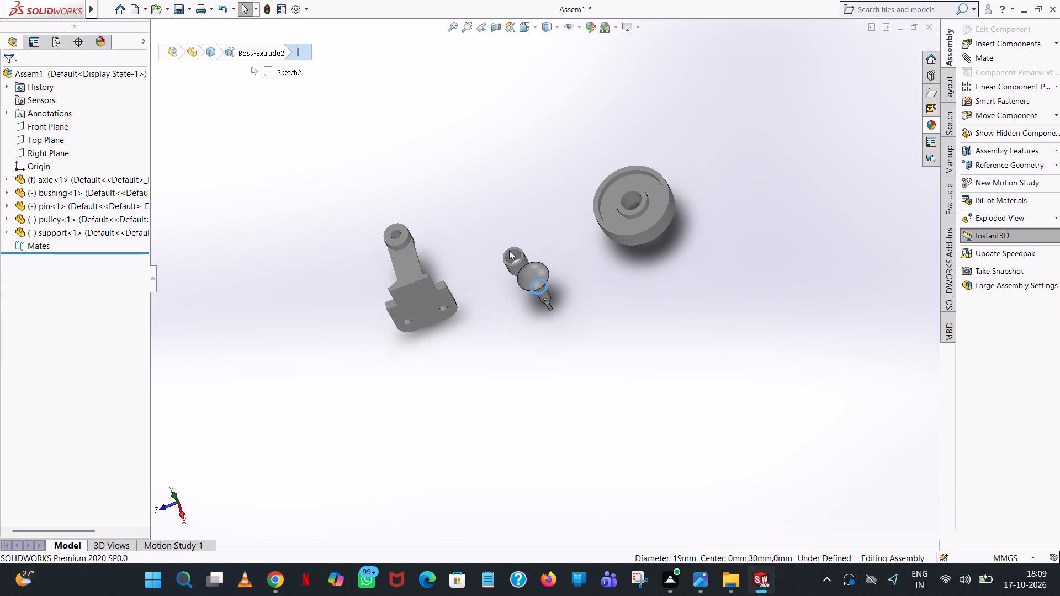
drag(517, 252, 483, 209)
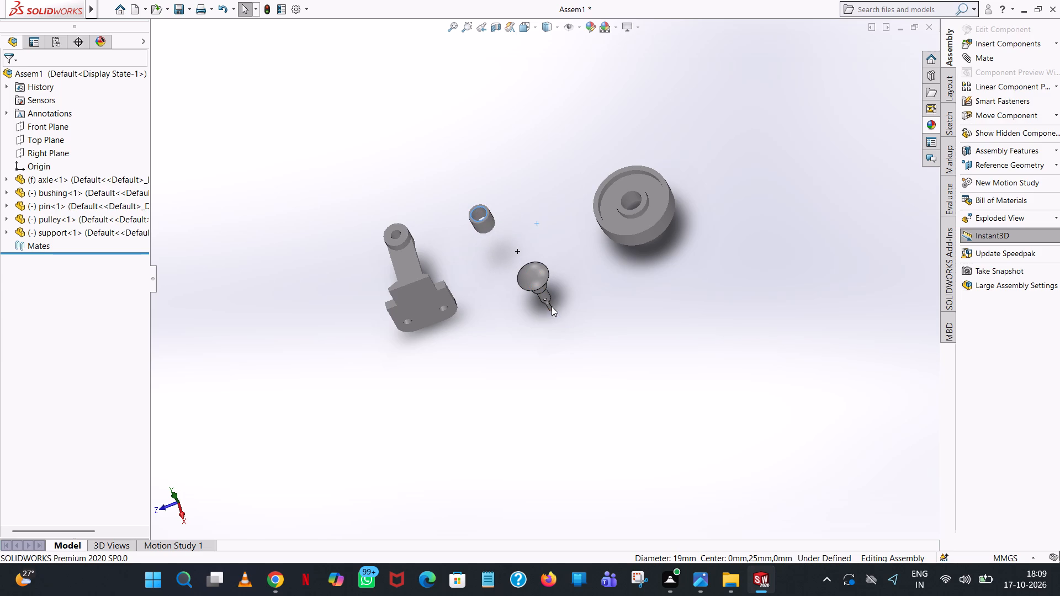
drag(551, 306, 479, 333)
click(502, 322)
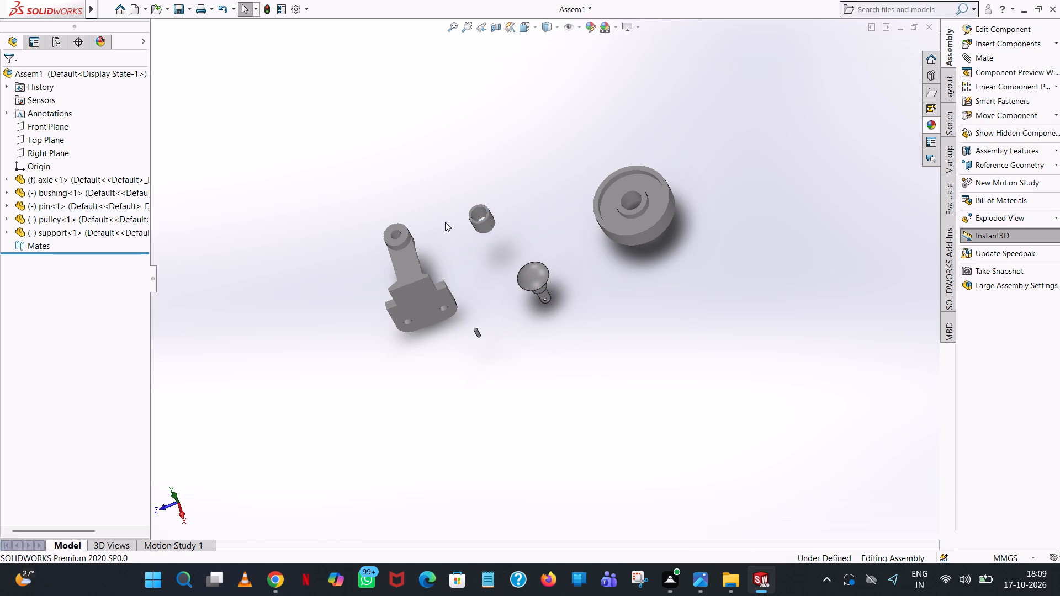
Float the axle component and move it a little closer to the pulley.
scroll(445, 222, down, 2)
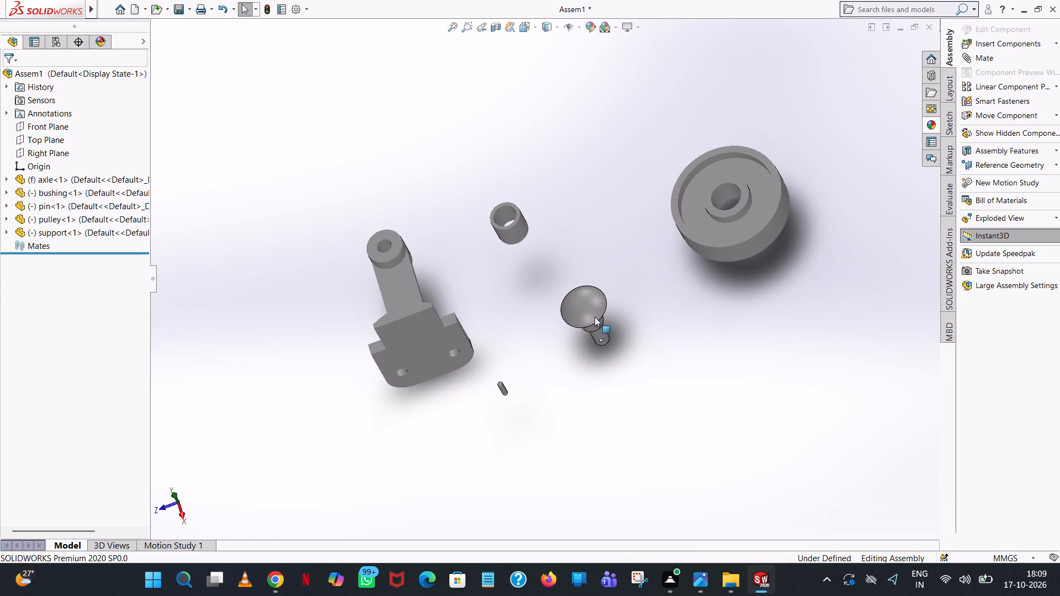
click(588, 322)
right_click(588, 322)
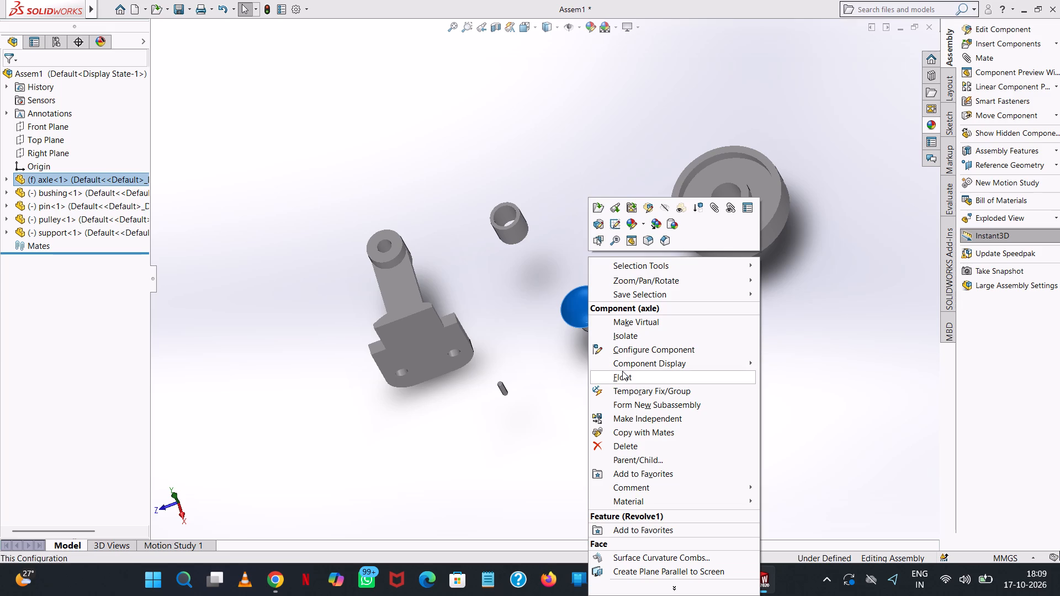
click(622, 374)
drag(595, 333, 636, 310)
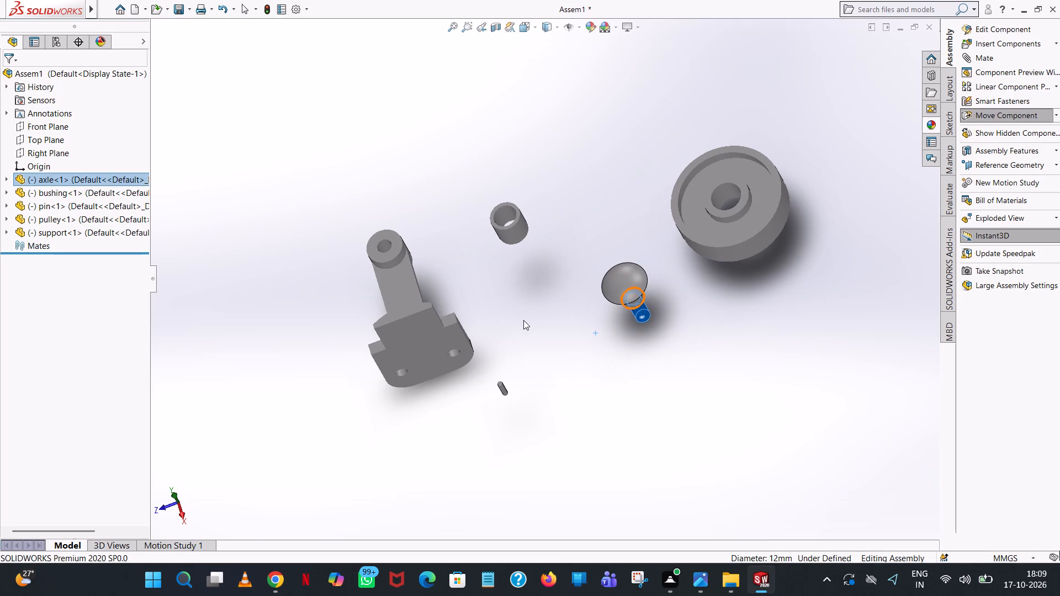
click(523, 320)
Fix the support in place as the assembly's base component.
middle_drag(475, 317, 546, 274)
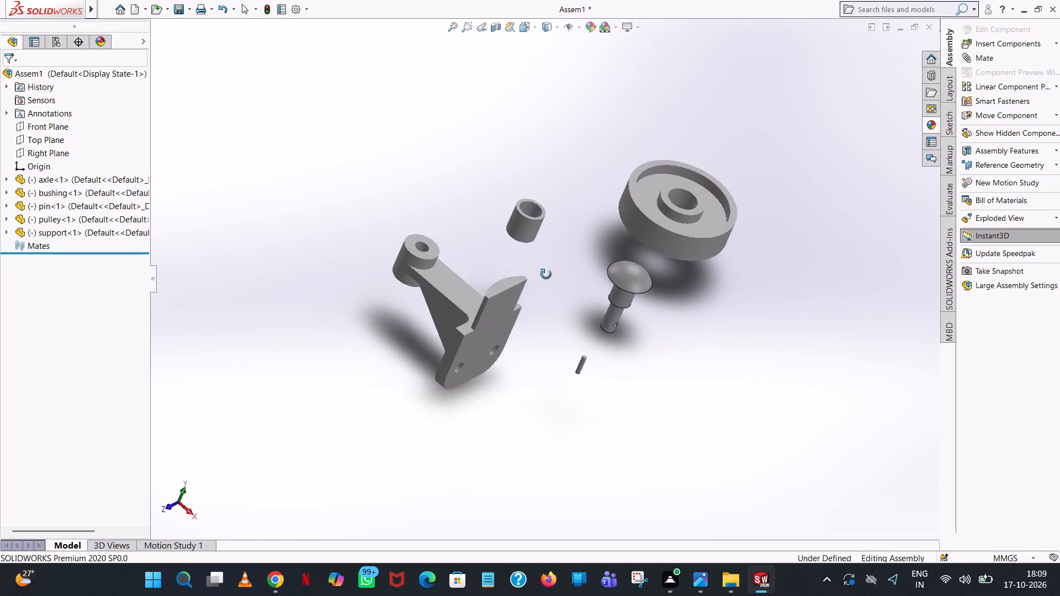
middle_drag(546, 274, 558, 281)
click(460, 287)
right_click(460, 287)
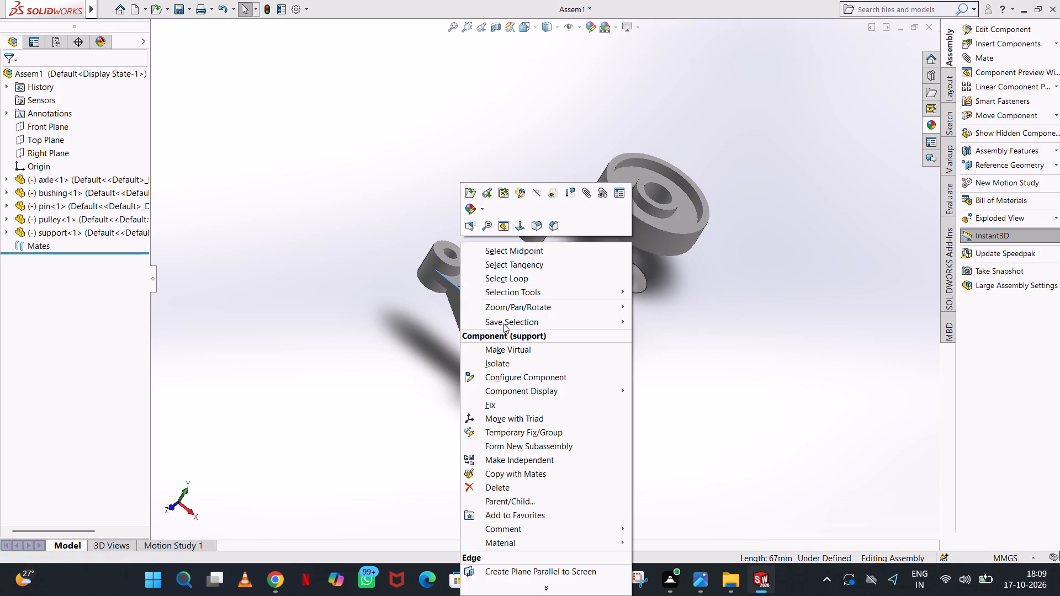
click(500, 400)
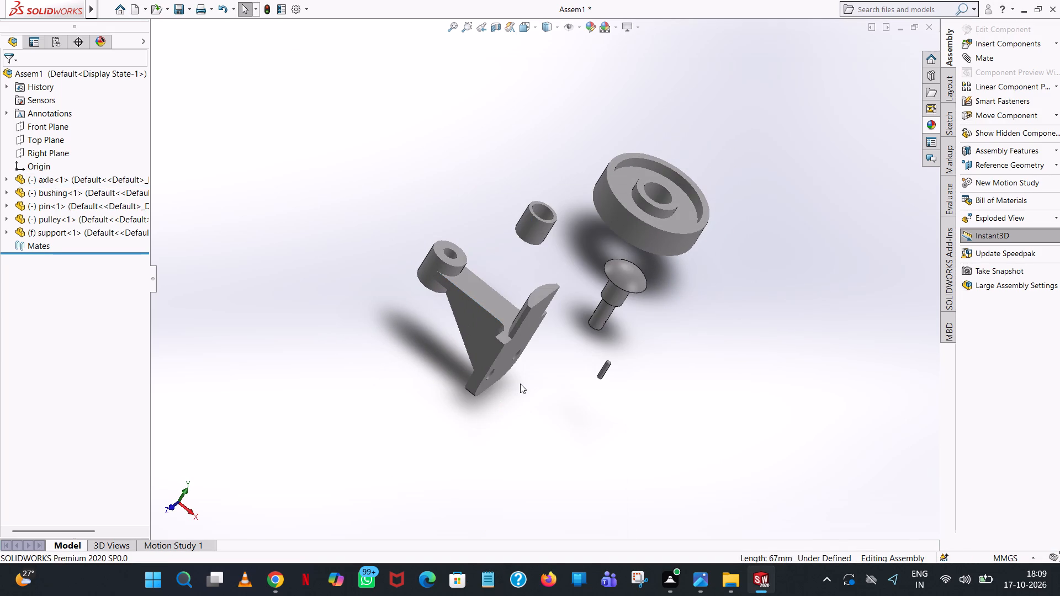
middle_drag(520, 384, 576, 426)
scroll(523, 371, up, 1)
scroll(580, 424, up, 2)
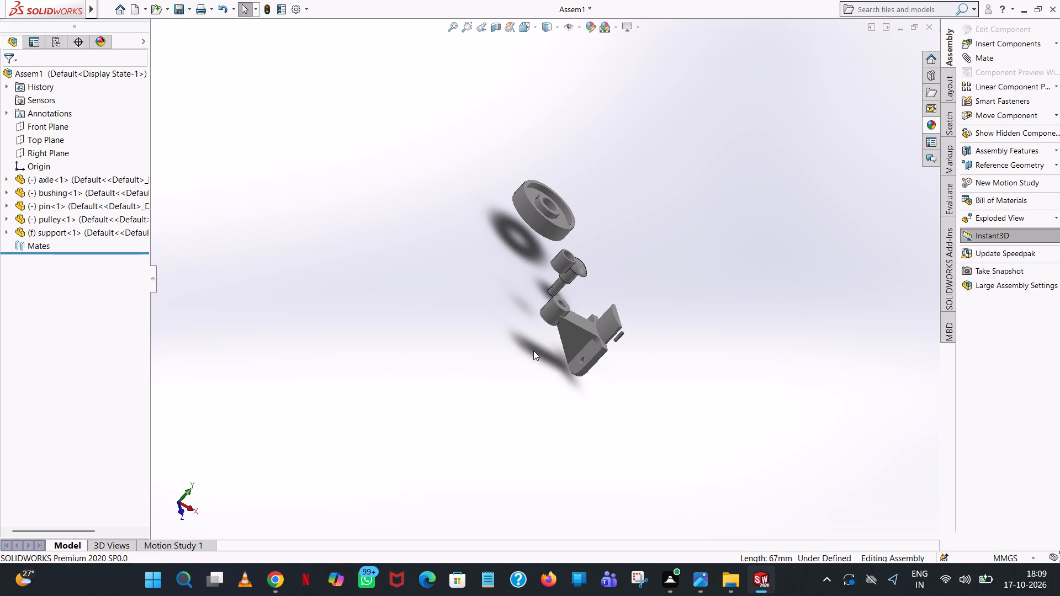
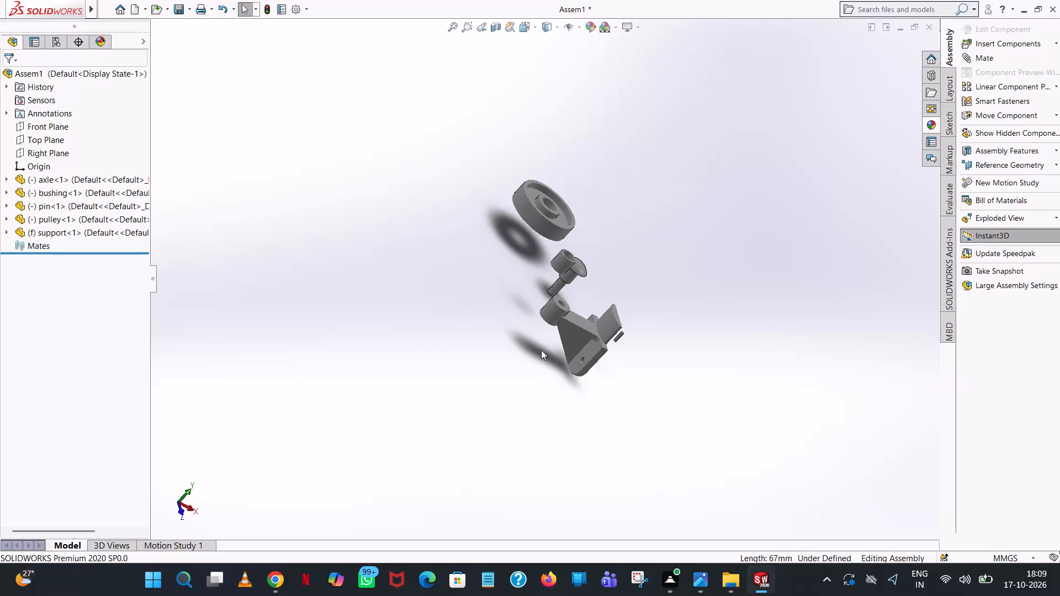
Add a concentric mate between the bushing's outer cylindrical face and the pulley's central bore.
middle_drag(580, 299, 584, 301)
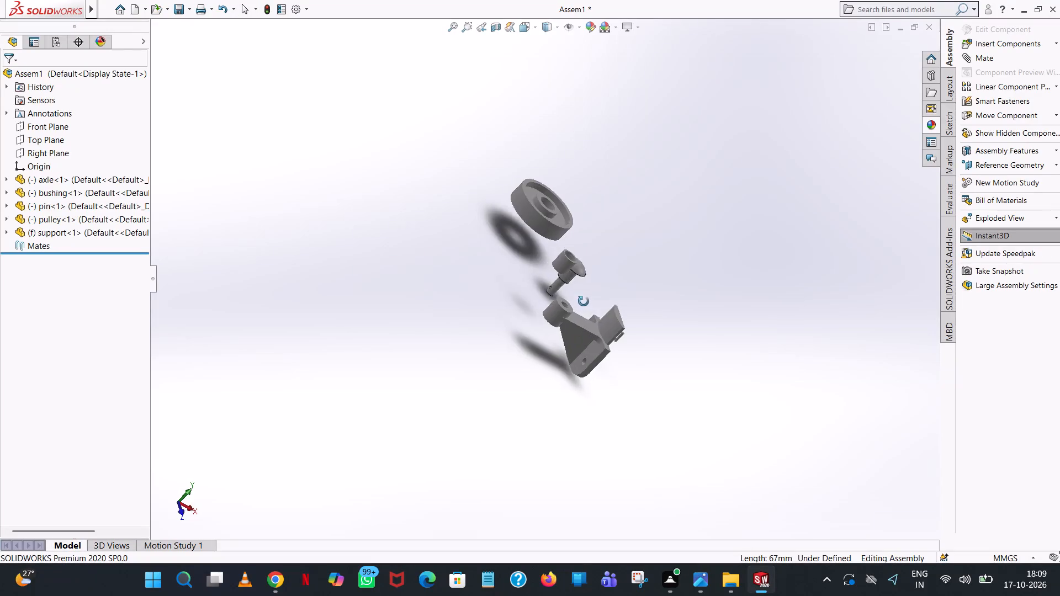
middle_drag(584, 301, 685, 471)
scroll(658, 351, up, 1)
scroll(601, 303, down, 5)
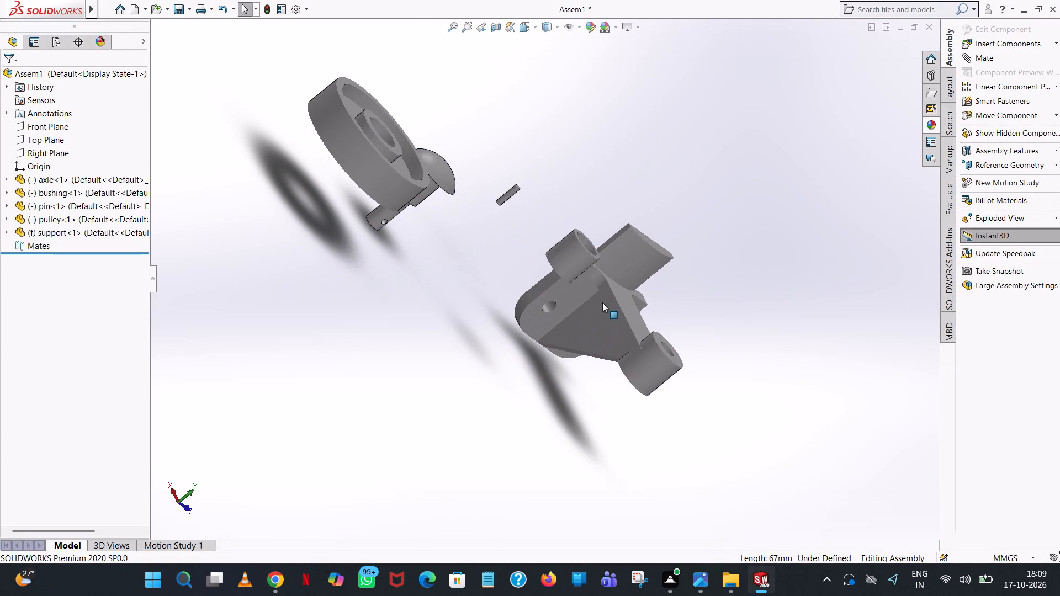
middle_drag(548, 281, 507, 226)
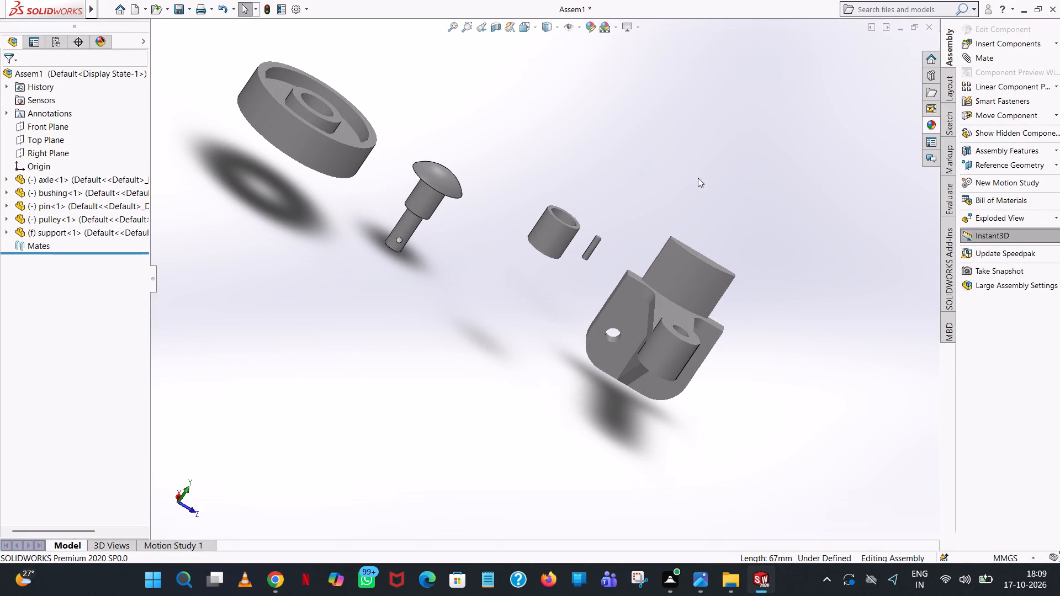
click(972, 56)
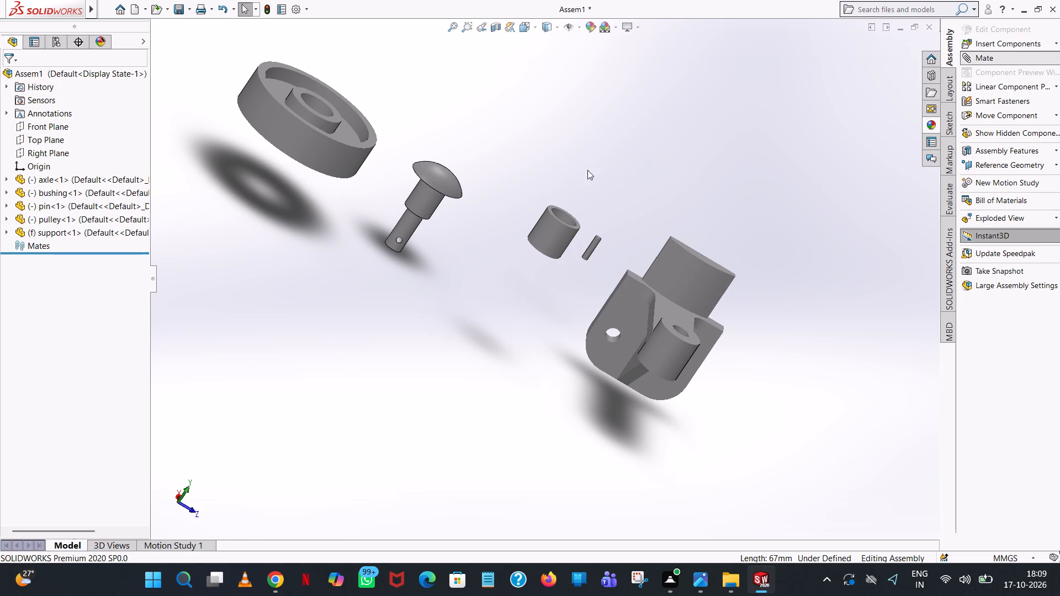
scroll(537, 205, down, 2)
click(554, 235)
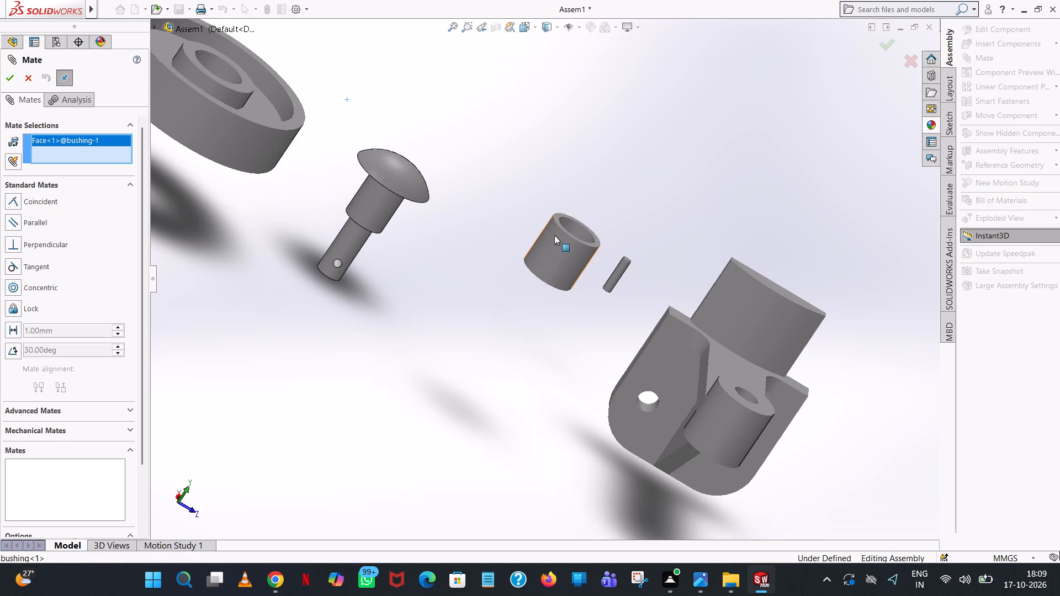
click(35, 285)
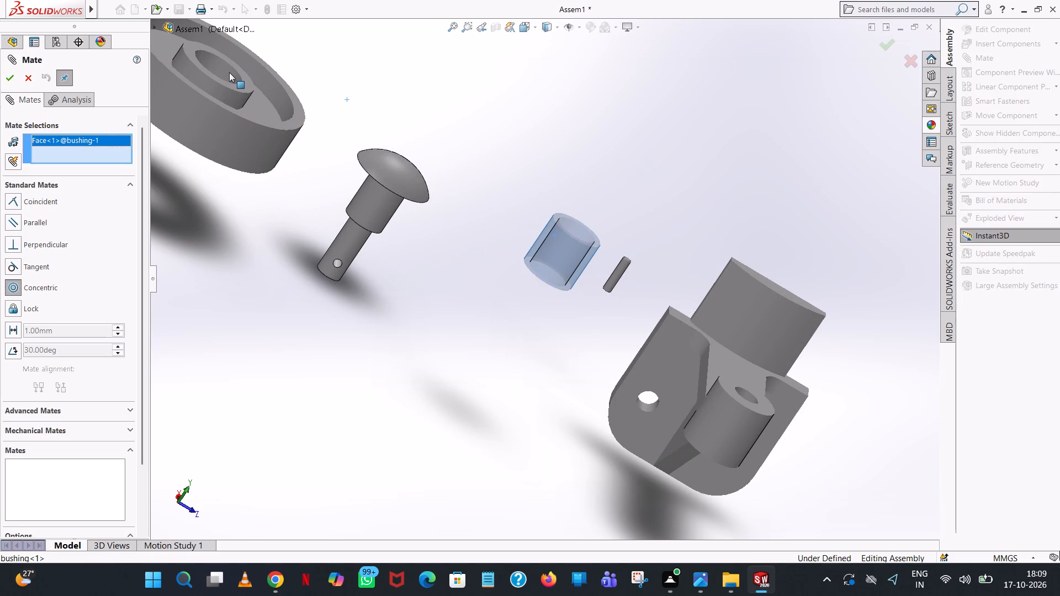
click(229, 72)
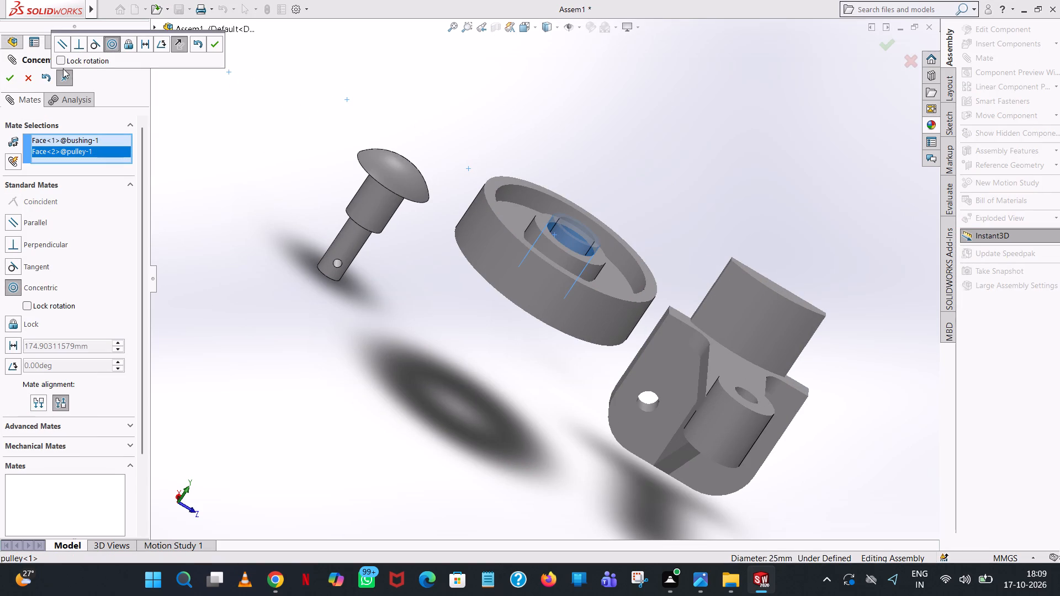
click(209, 46)
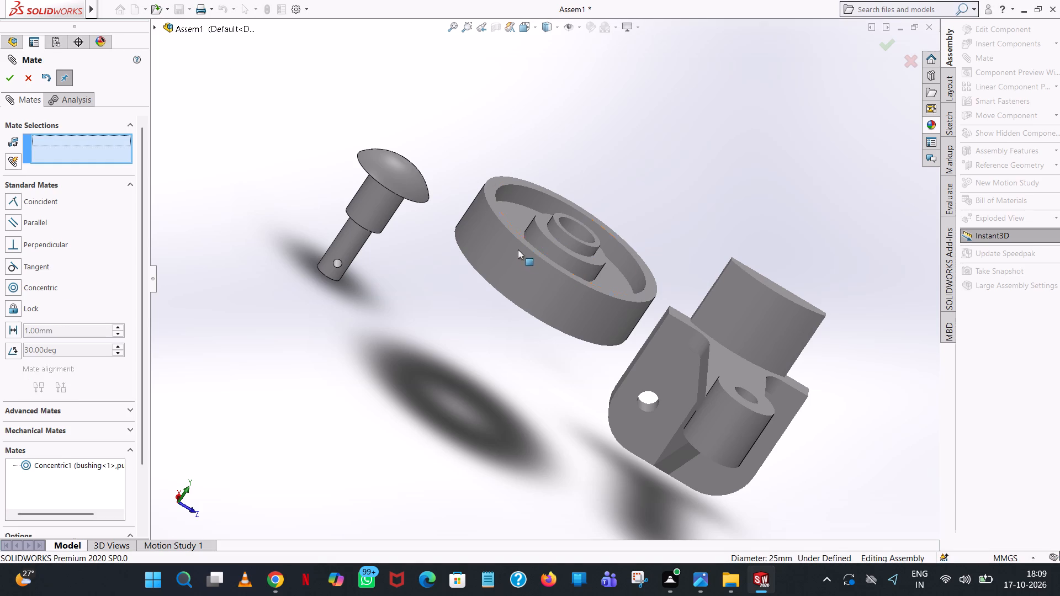
Add a coincident mate between the bushing's circular end edge and the end face of the pulley's hub.
scroll(535, 255, down, 4)
scroll(617, 267, down, 3)
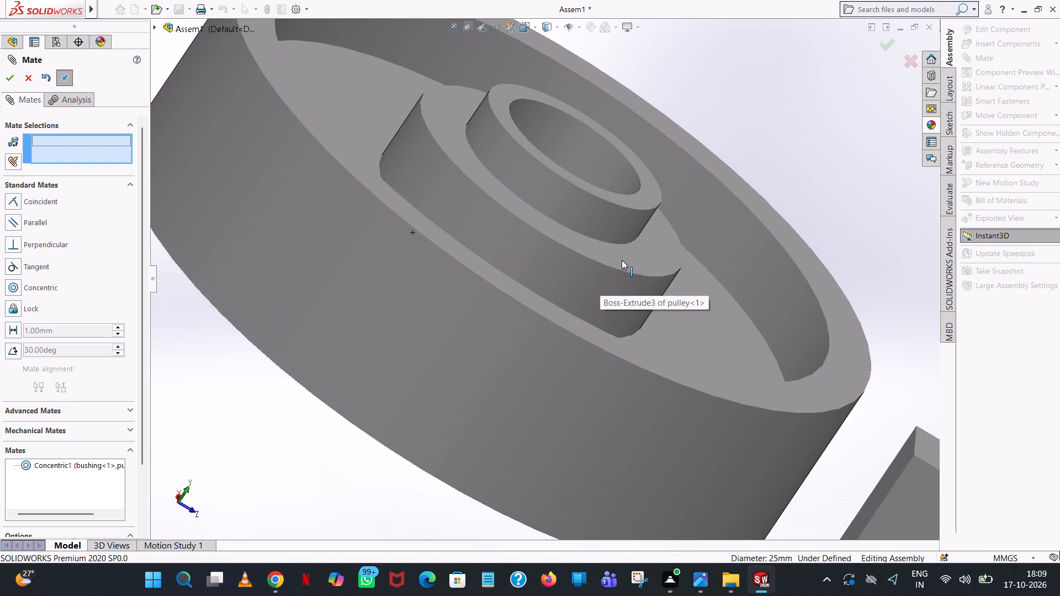
middle_drag(622, 260, 593, 272)
scroll(598, 264, up, 4)
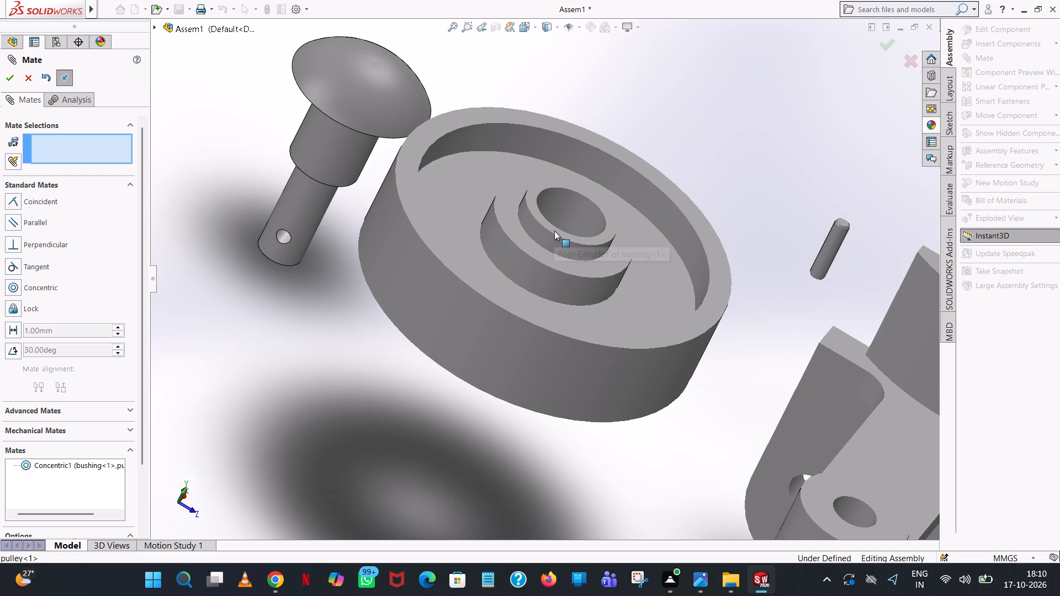
middle_drag(542, 257, 622, 165)
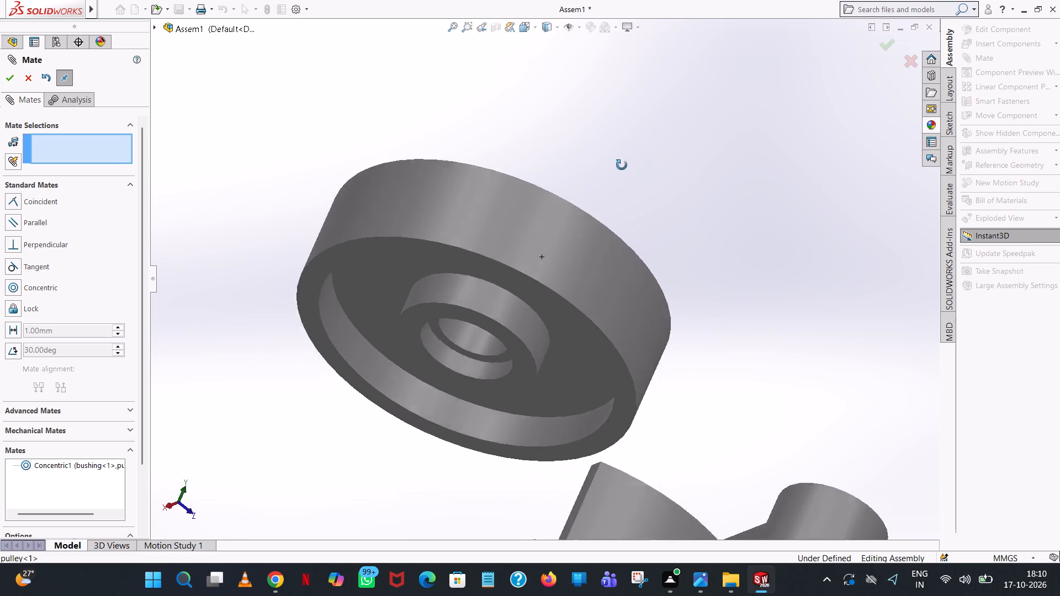
middle_drag(622, 165, 554, 236)
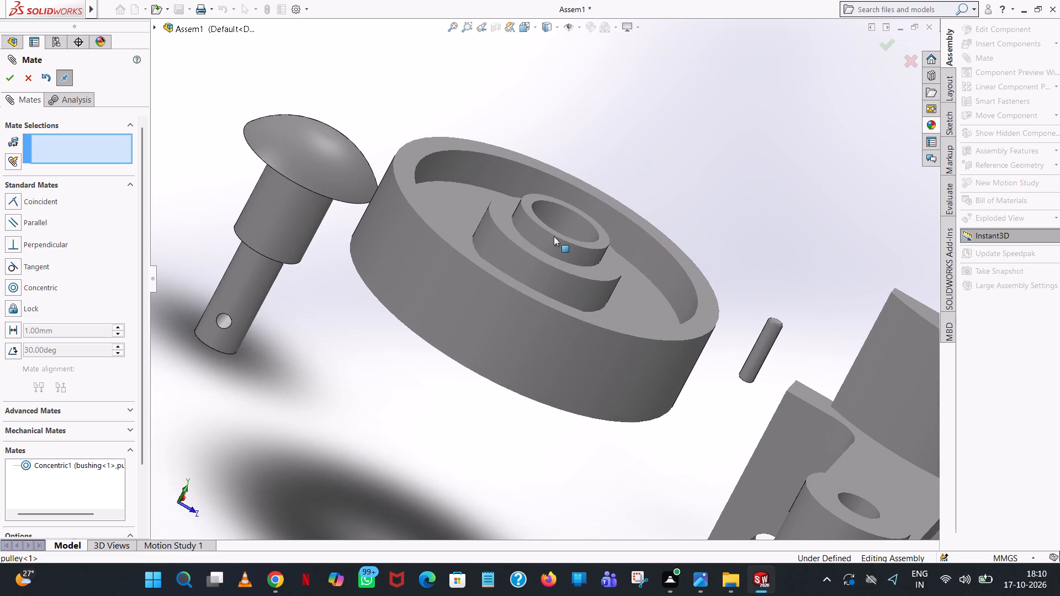
click(49, 206)
click(567, 242)
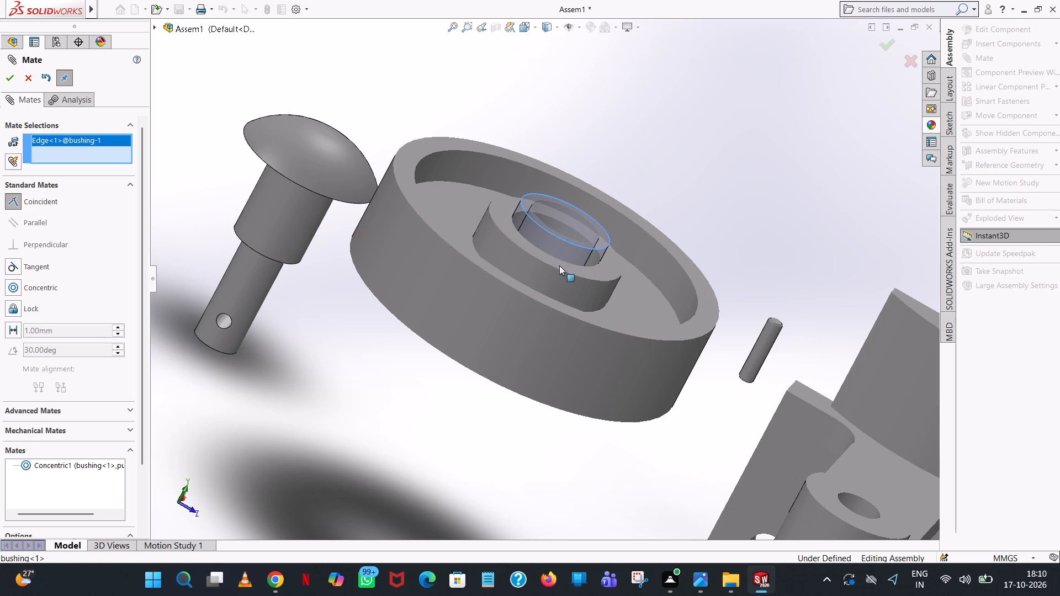
middle_drag(565, 266, 565, 273)
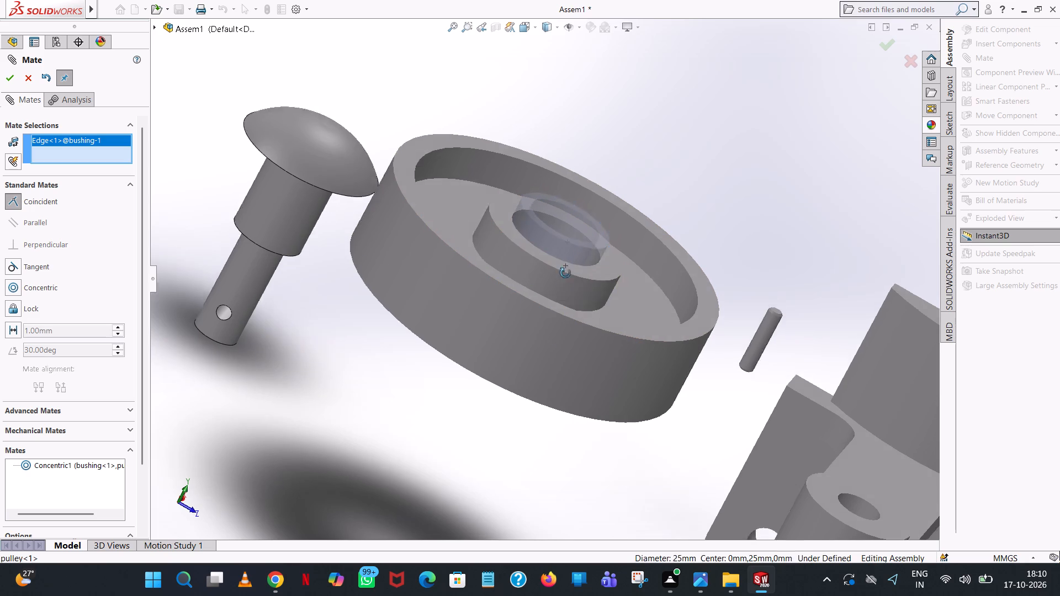
middle_drag(565, 273, 550, 331)
click(578, 274)
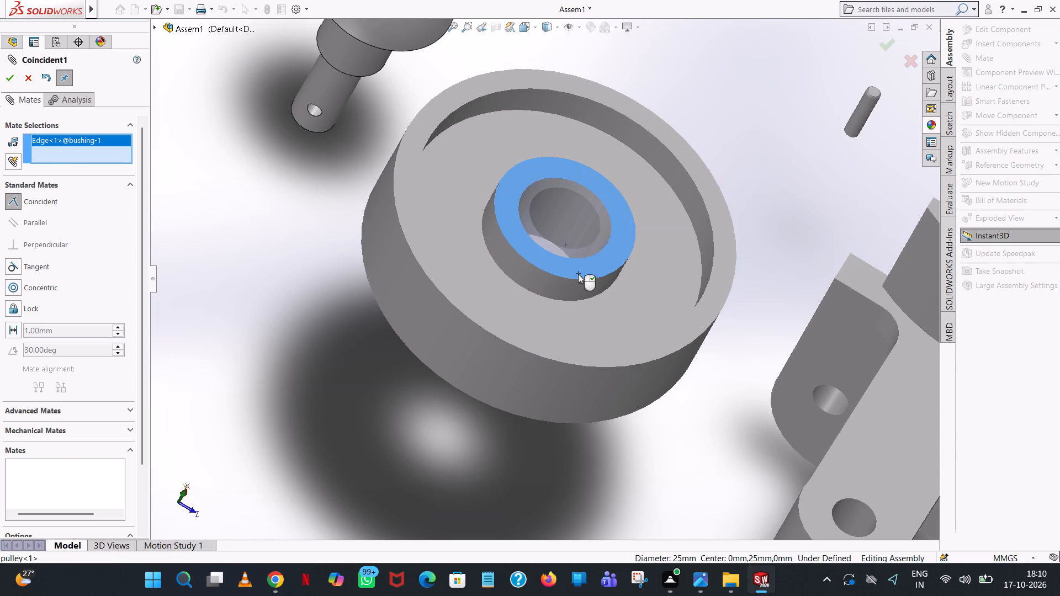
click(679, 244)
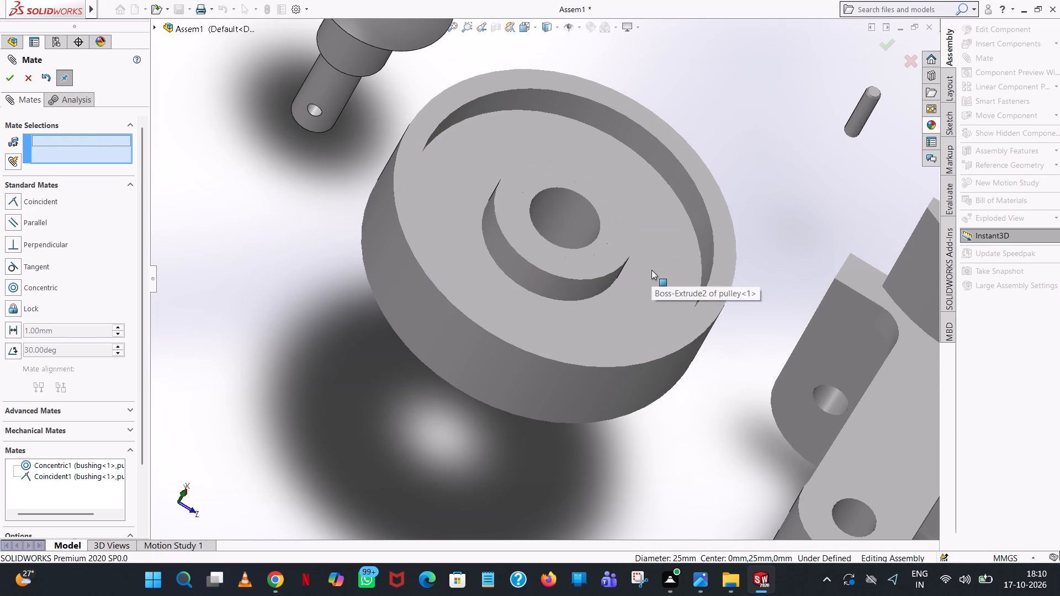
Add a concentric mate between the axle's narrow shank and the bushing's inner bore.
scroll(651, 270, down, 4)
scroll(651, 270, up, 6)
middle_click(651, 270)
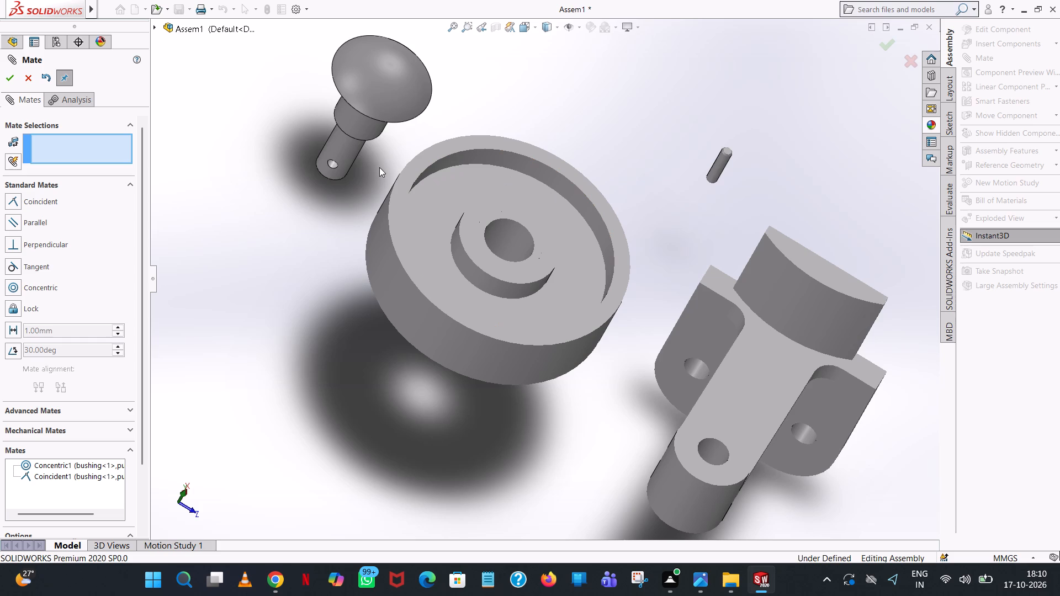
click(29, 283)
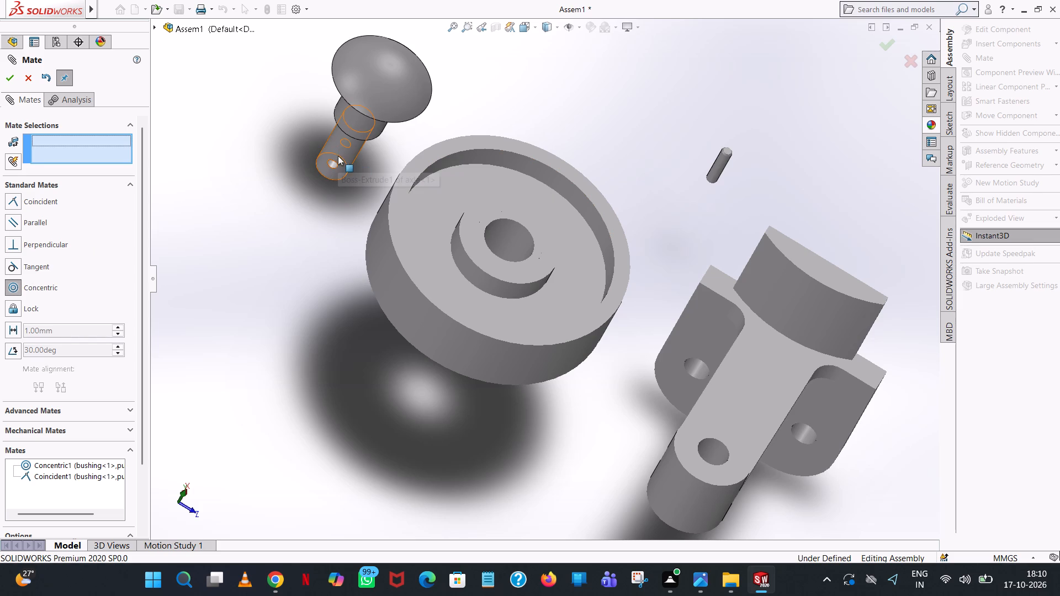
click(338, 156)
click(513, 234)
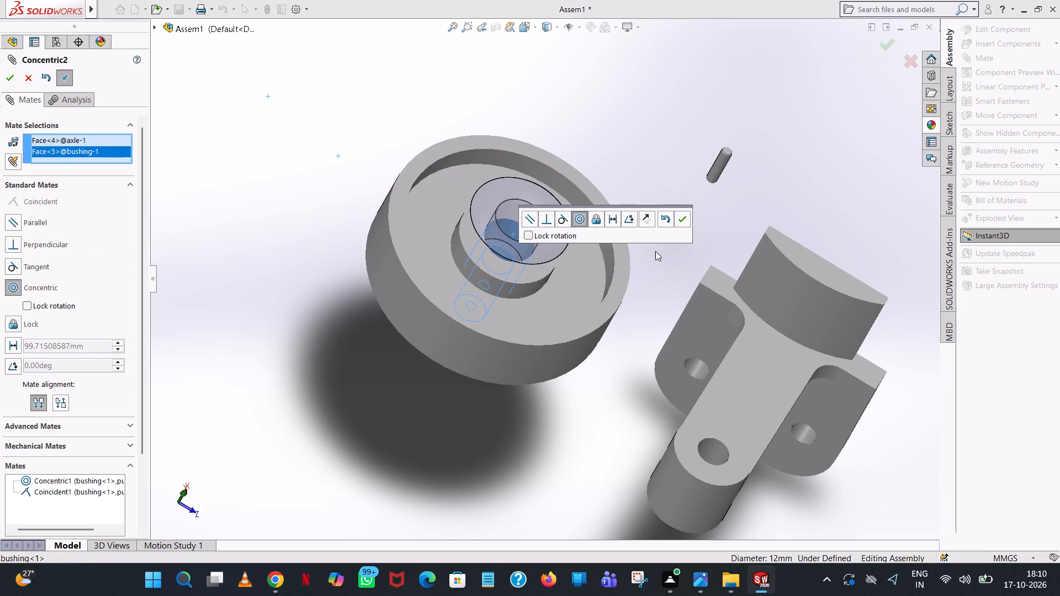
click(689, 214)
Slide the axle outward along the bore and mate the underside of its domed head coincident with the pulley hub's circular edge.
drag(520, 247, 540, 222)
drag(554, 203, 555, 201)
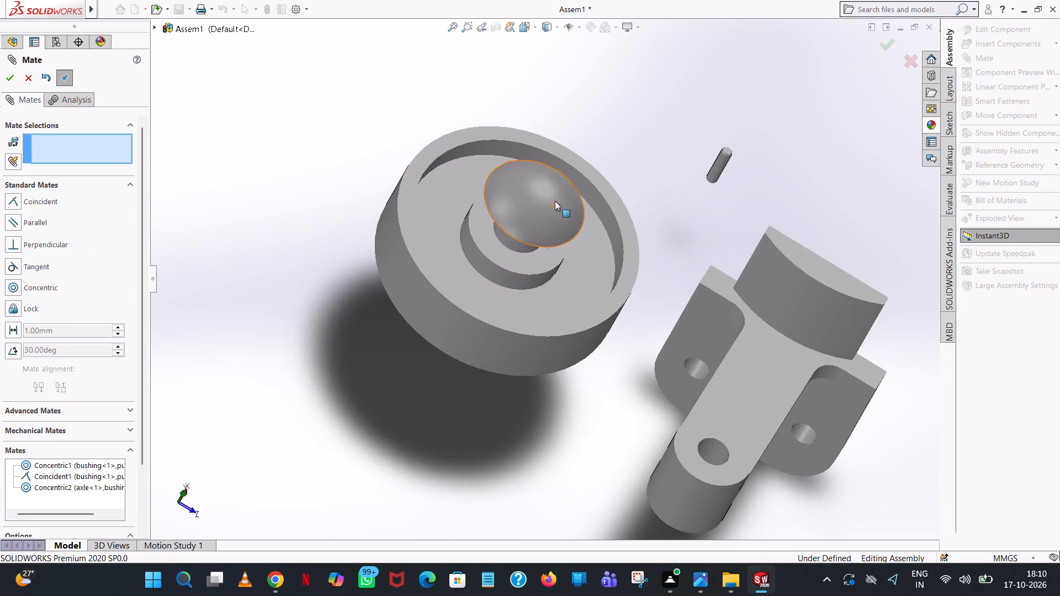
drag(555, 201, 607, 135)
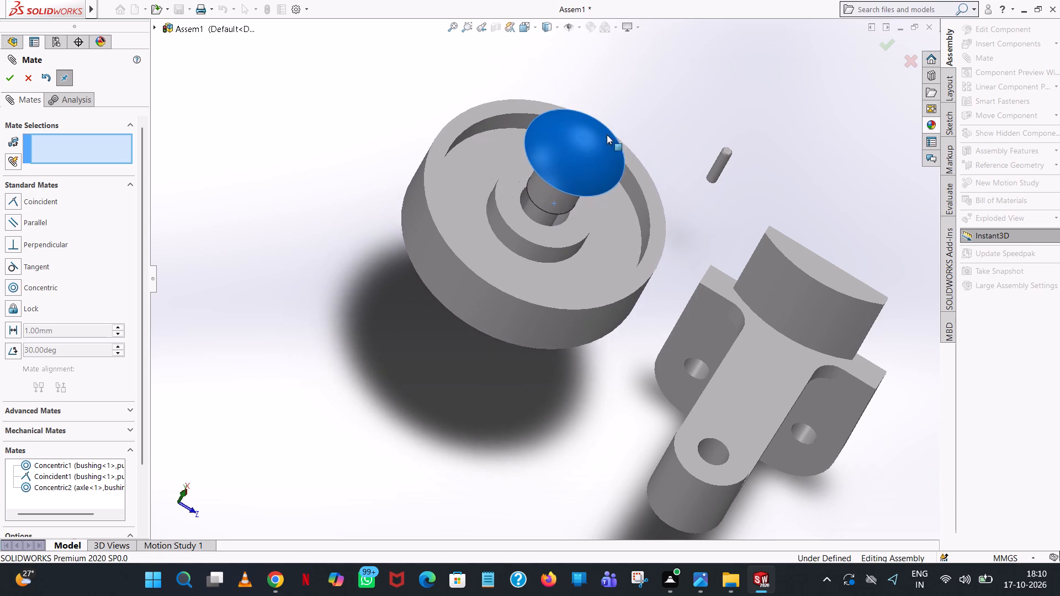
drag(607, 135, 608, 135)
middle_drag(547, 229, 592, 180)
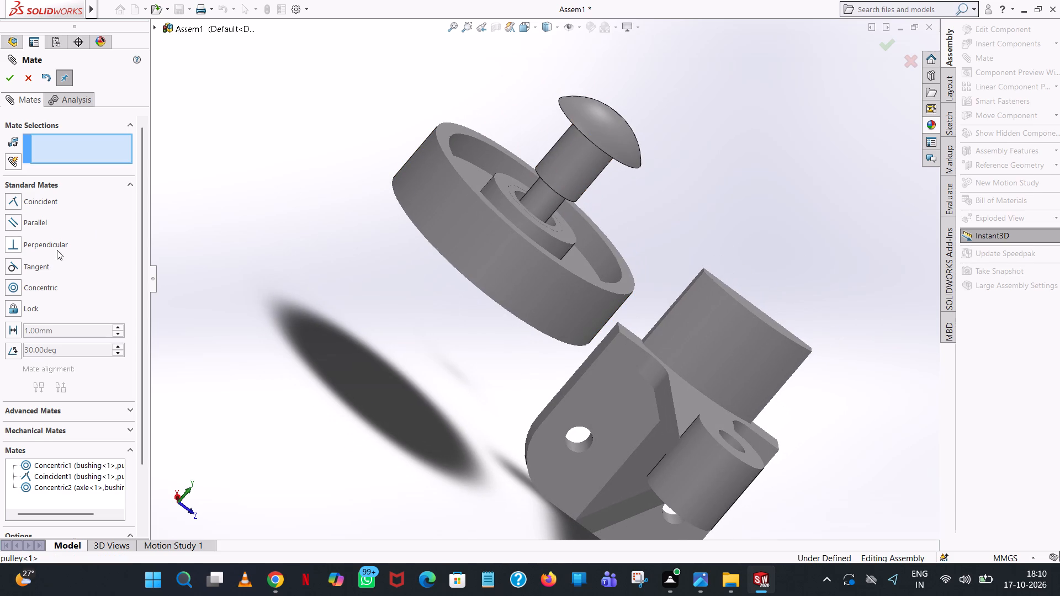
click(52, 203)
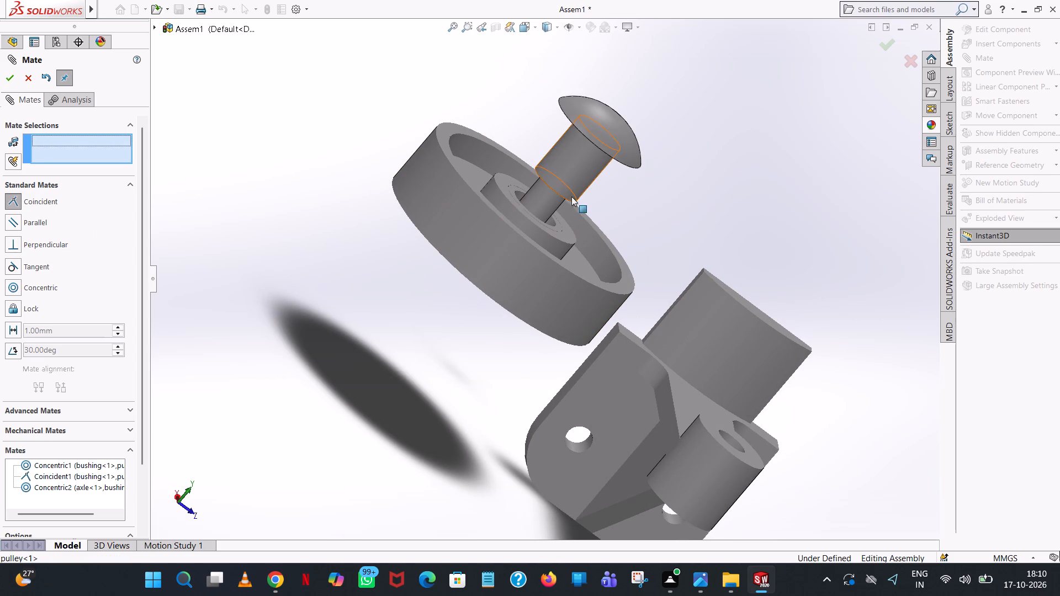
click(538, 220)
middle_drag(593, 183, 650, 128)
click(617, 136)
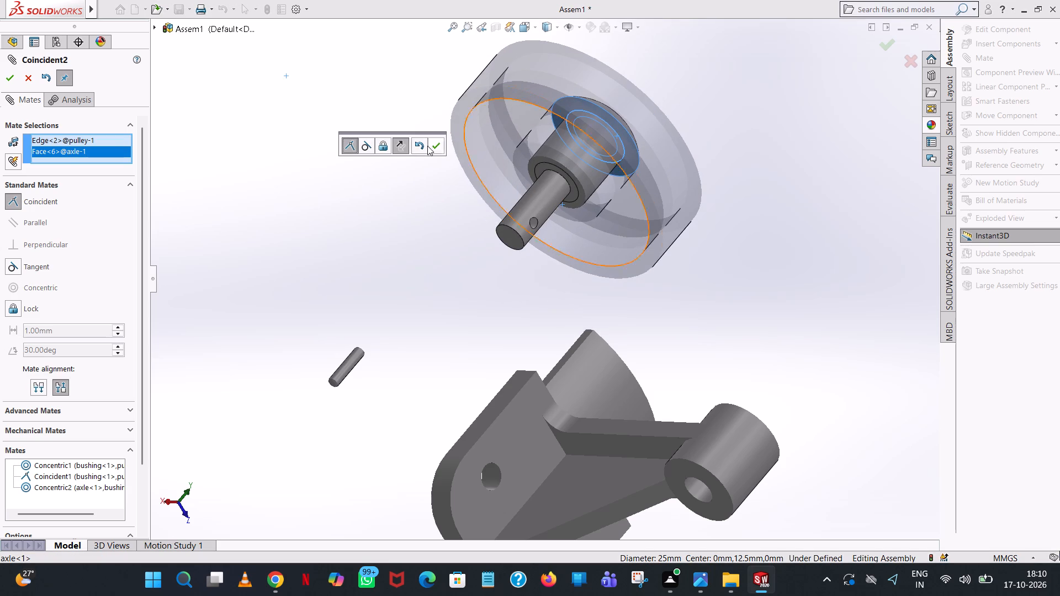
click(428, 146)
Add a concentric mate between the axle's narrow shank and the hole through the support arm's cylindrical boss.
middle_drag(380, 178, 360, 252)
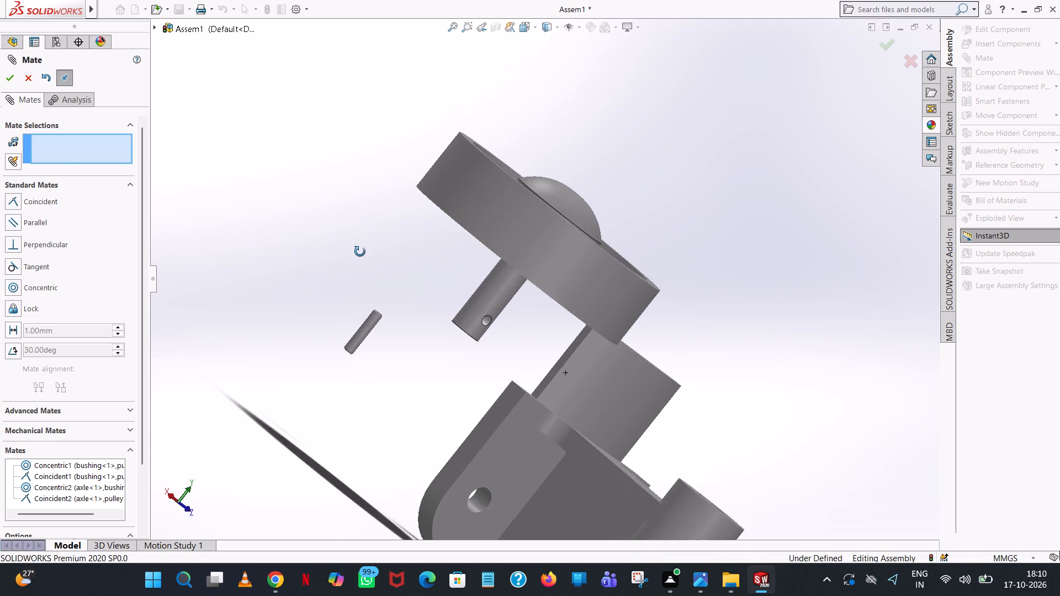
middle_drag(360, 252, 359, 252)
scroll(359, 250, up, 5)
middle_drag(645, 317, 533, 259)
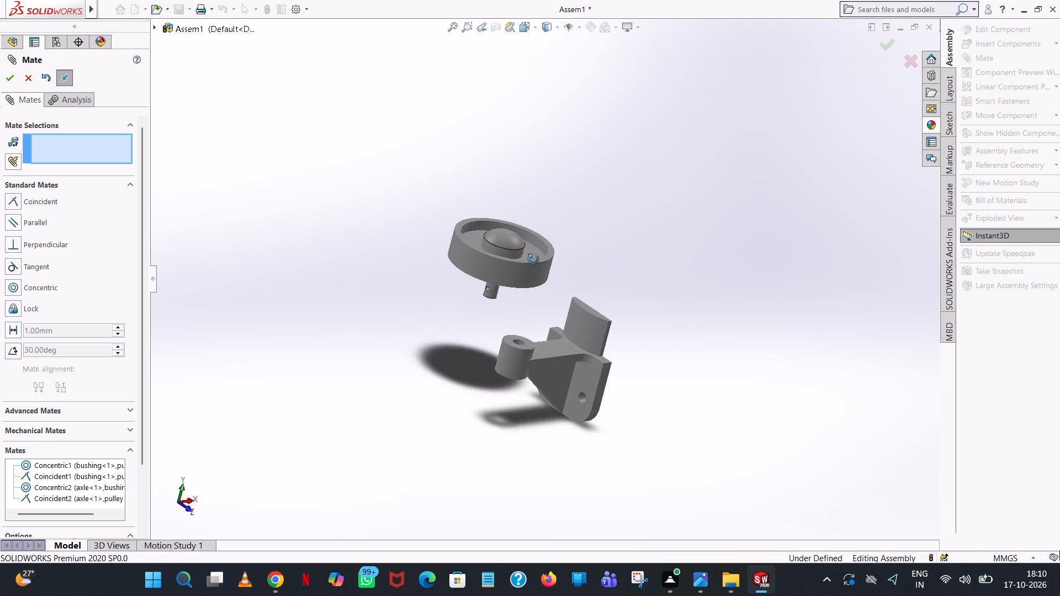
middle_drag(533, 259, 552, 219)
middle_drag(533, 256, 592, 177)
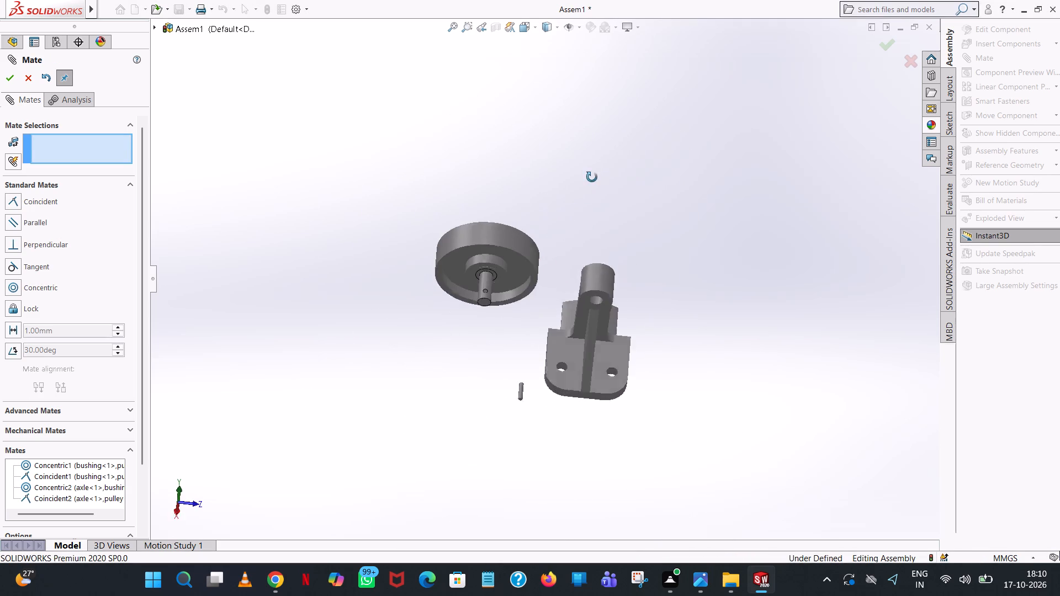
middle_drag(592, 177, 593, 278)
scroll(593, 278, up, 1)
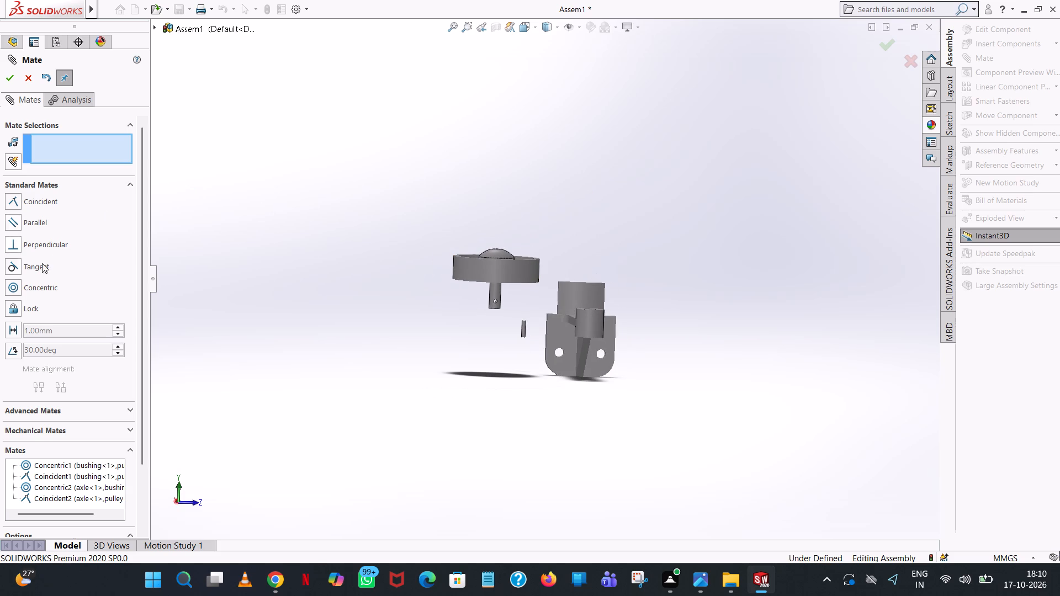
click(30, 281)
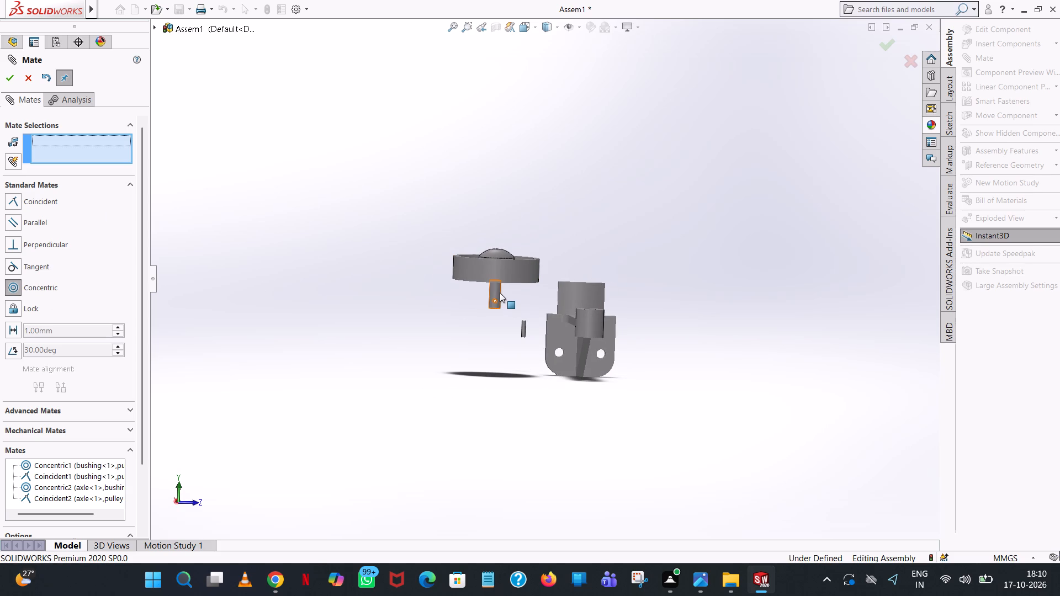
click(500, 292)
middle_drag(528, 319, 513, 459)
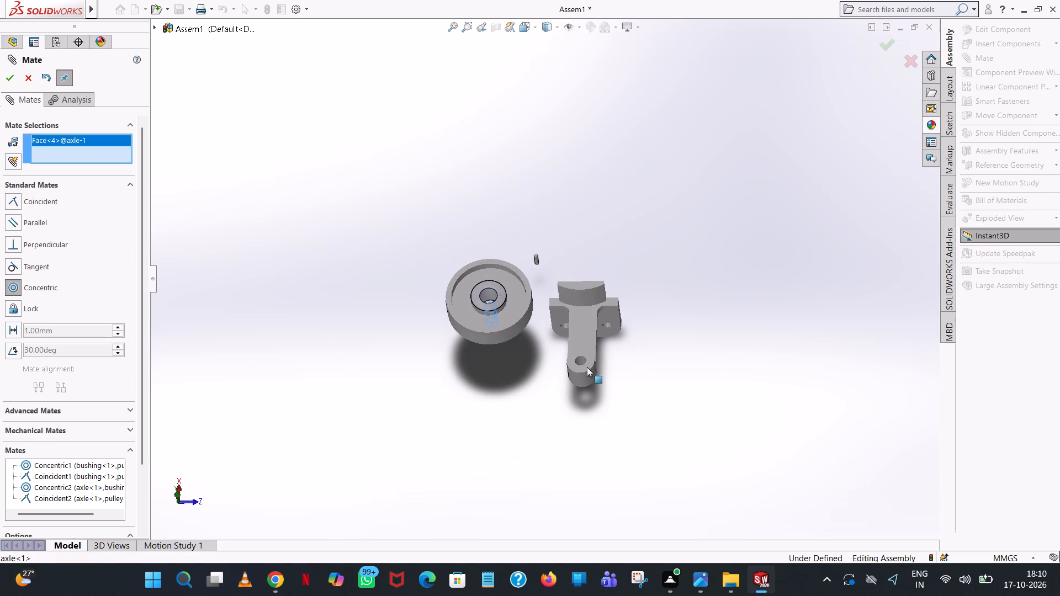
click(580, 360)
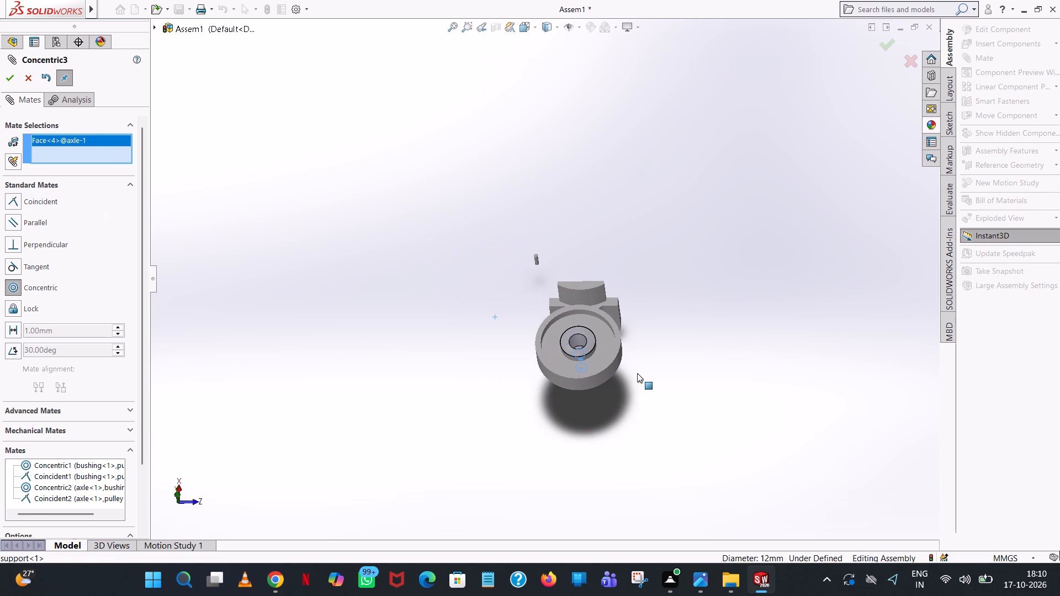
click(805, 393)
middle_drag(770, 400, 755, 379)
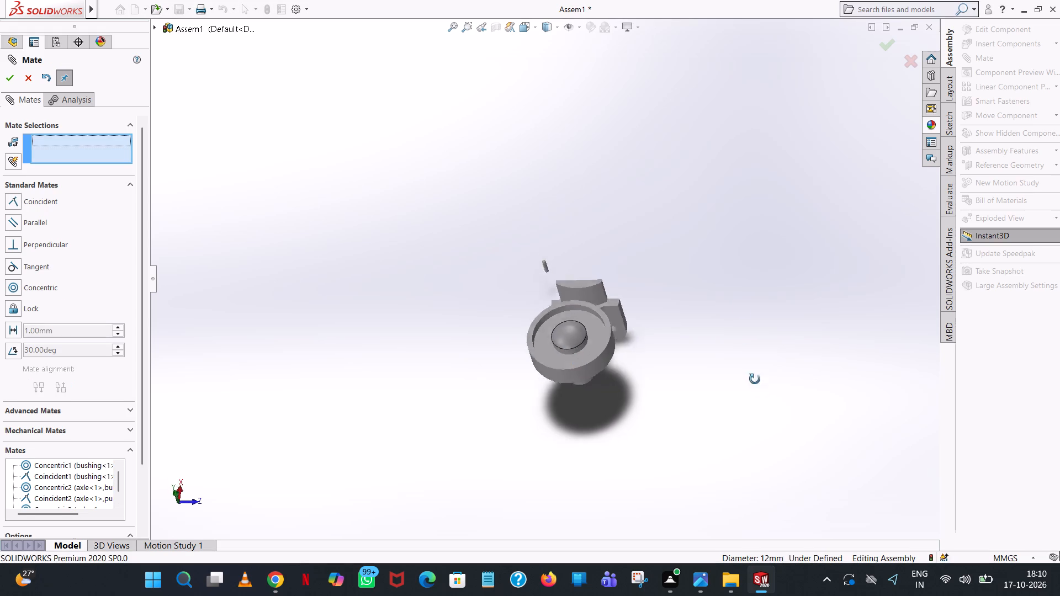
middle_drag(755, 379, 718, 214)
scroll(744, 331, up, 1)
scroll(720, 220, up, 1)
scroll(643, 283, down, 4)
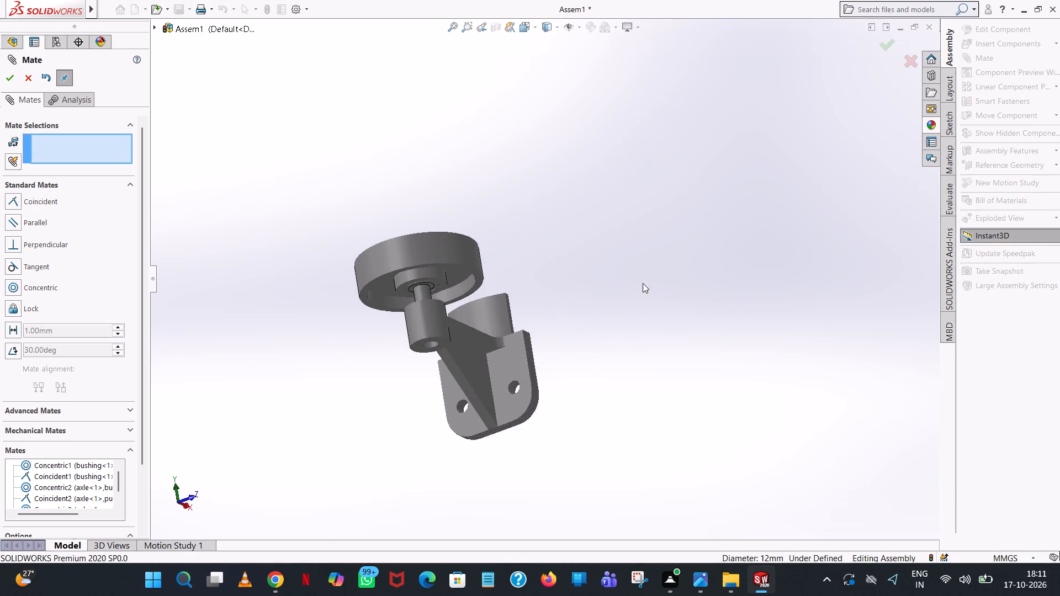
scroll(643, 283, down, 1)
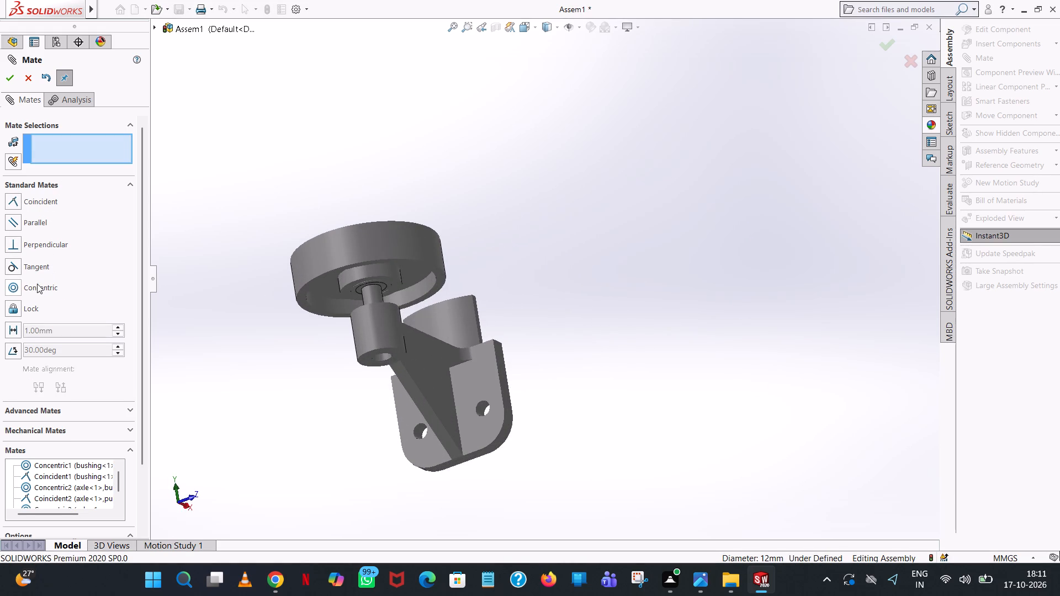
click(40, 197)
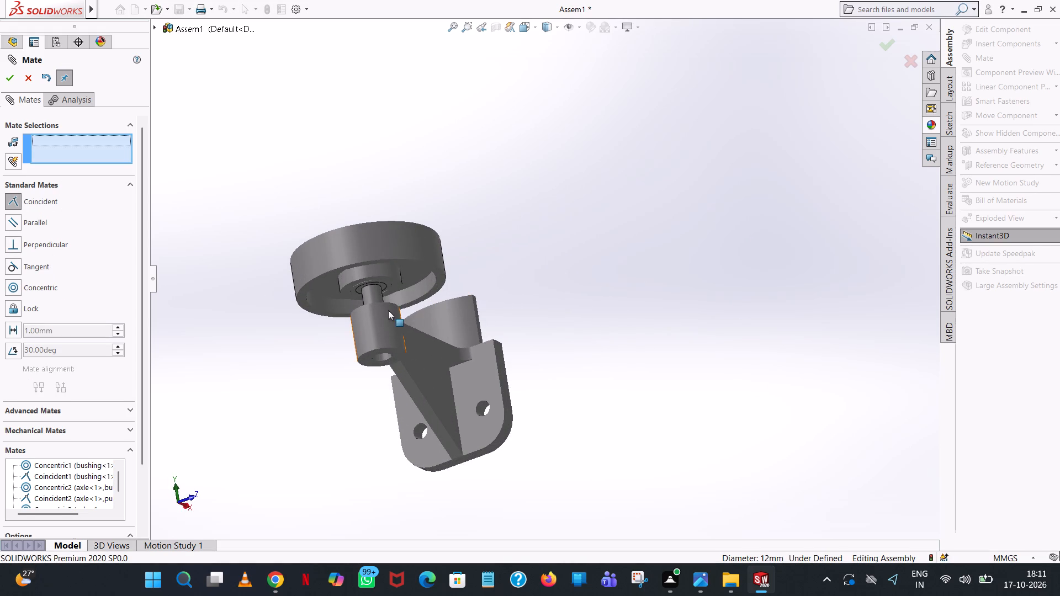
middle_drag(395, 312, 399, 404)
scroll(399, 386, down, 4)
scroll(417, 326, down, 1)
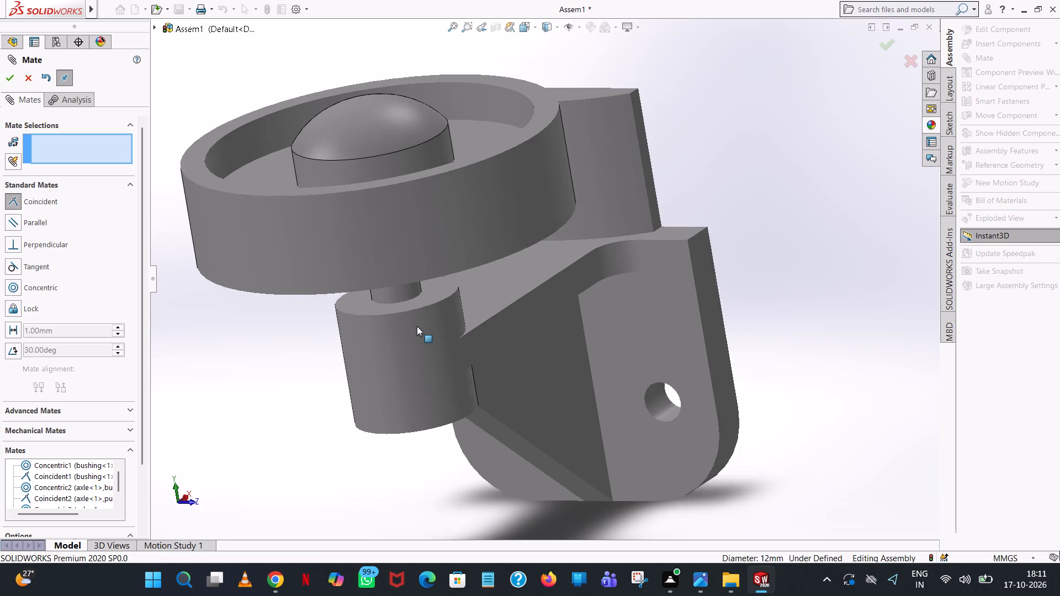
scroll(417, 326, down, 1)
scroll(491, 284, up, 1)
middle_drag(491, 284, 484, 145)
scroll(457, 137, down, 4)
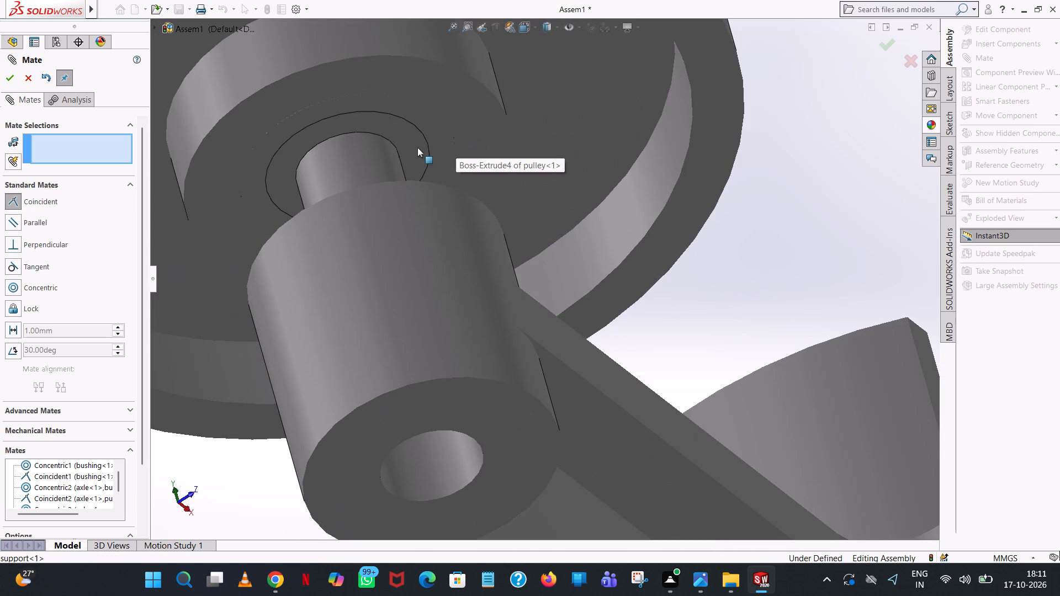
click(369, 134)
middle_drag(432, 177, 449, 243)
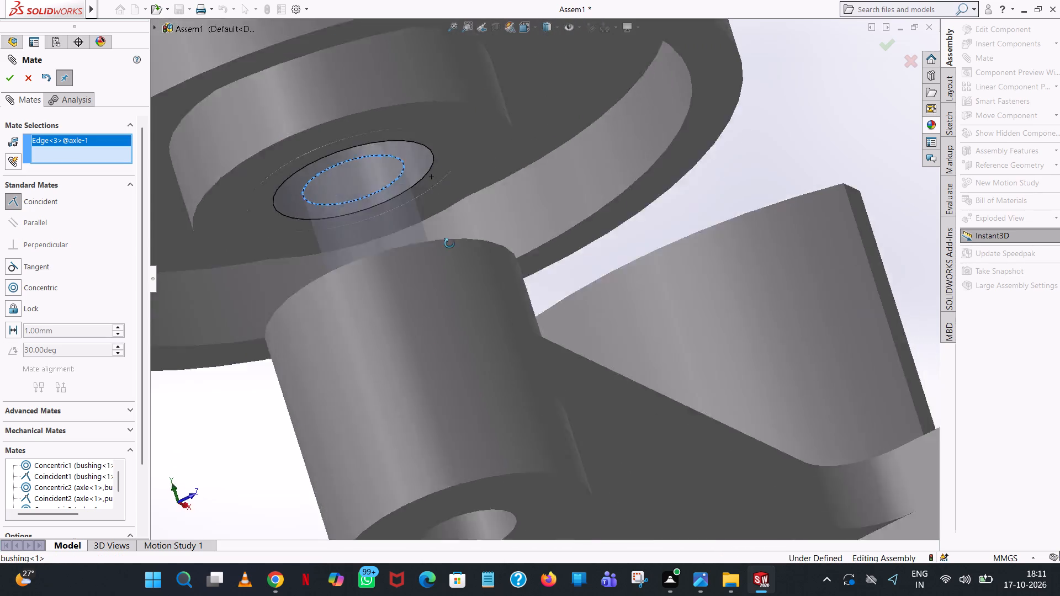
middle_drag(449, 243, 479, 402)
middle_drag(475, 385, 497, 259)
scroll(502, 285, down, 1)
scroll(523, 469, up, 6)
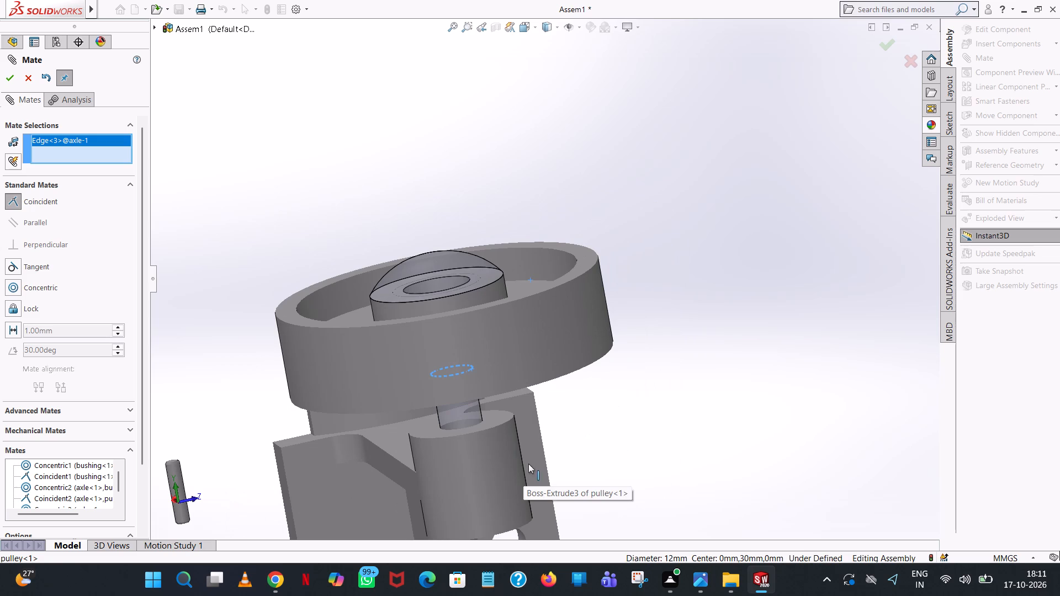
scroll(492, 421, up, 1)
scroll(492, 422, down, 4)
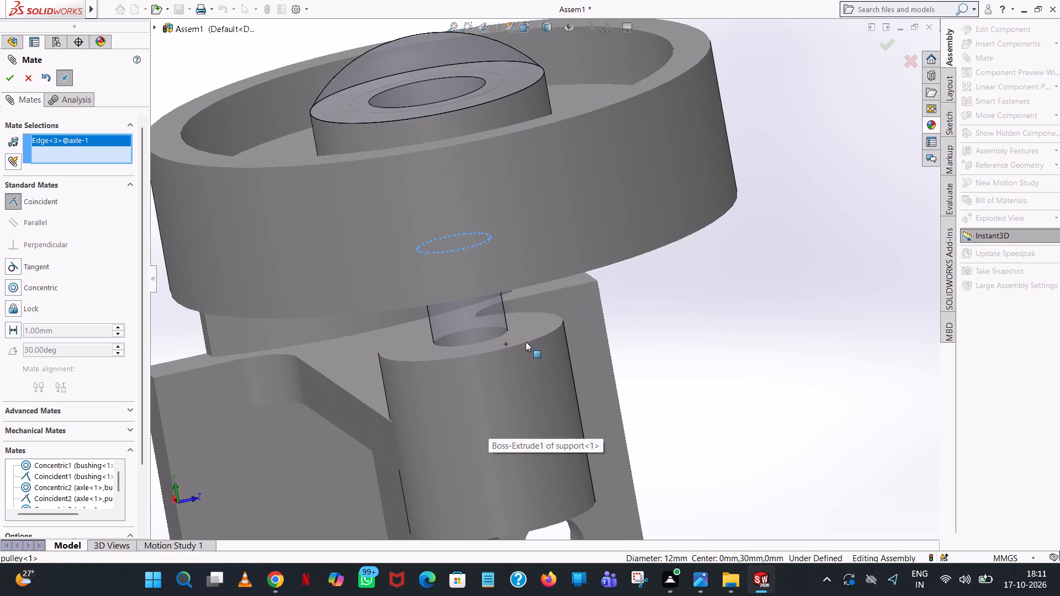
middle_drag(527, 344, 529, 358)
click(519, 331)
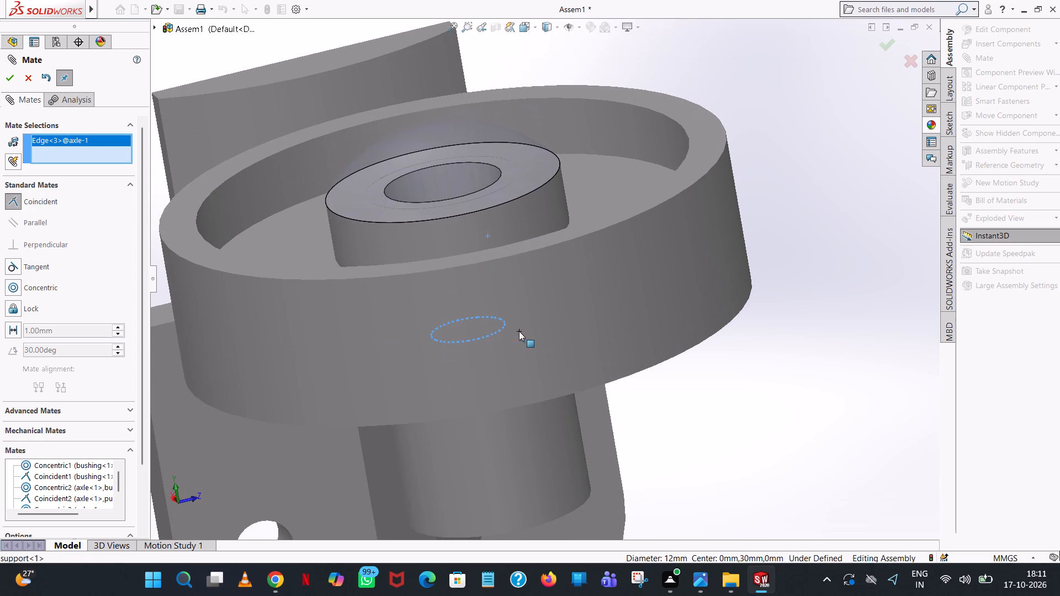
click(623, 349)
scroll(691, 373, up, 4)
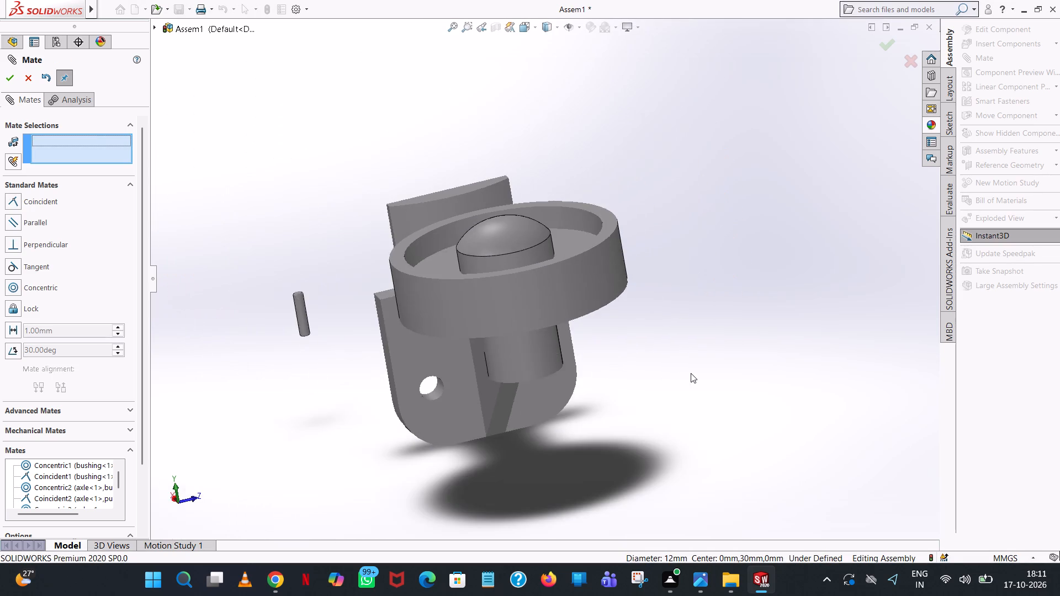
Examine the mated assembly from several sides and test whether the pulley and axle can be moved relative to the support.
scroll(691, 373, up, 2)
middle_drag(691, 375, 561, 129)
scroll(554, 153, up, 1)
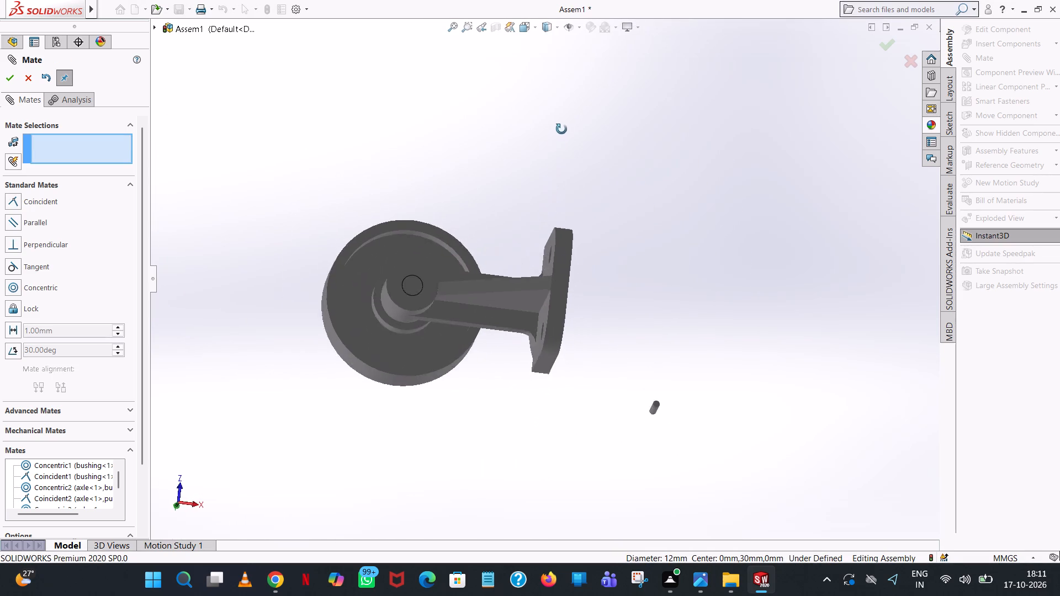
middle_drag(561, 129, 736, 371)
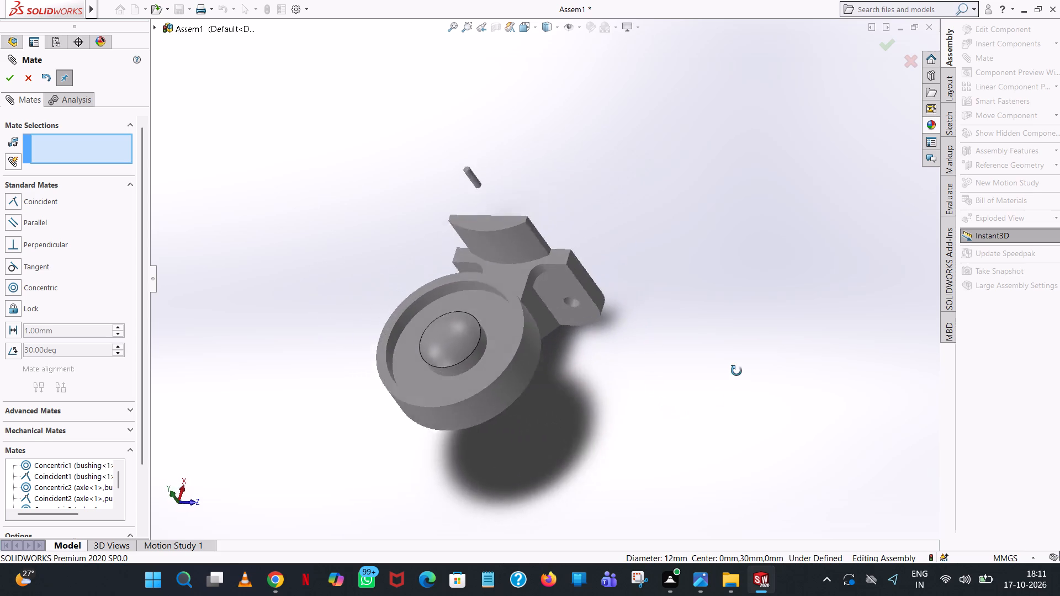
middle_drag(736, 371, 793, 280)
drag(571, 307, 572, 211)
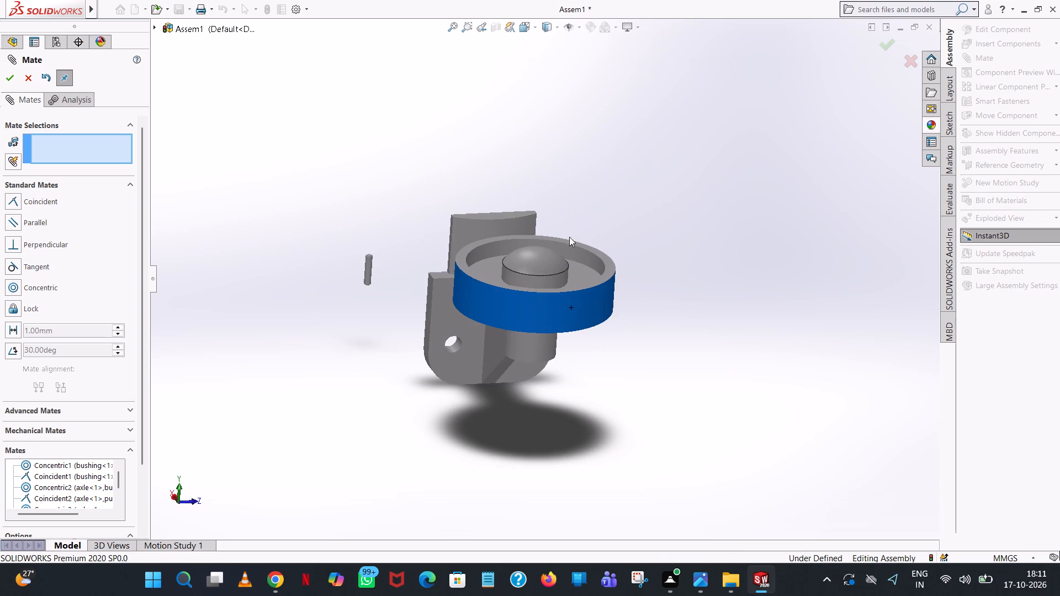
drag(559, 270, 580, 162)
click(684, 297)
scroll(685, 306, up, 1)
middle_drag(685, 306, 653, 294)
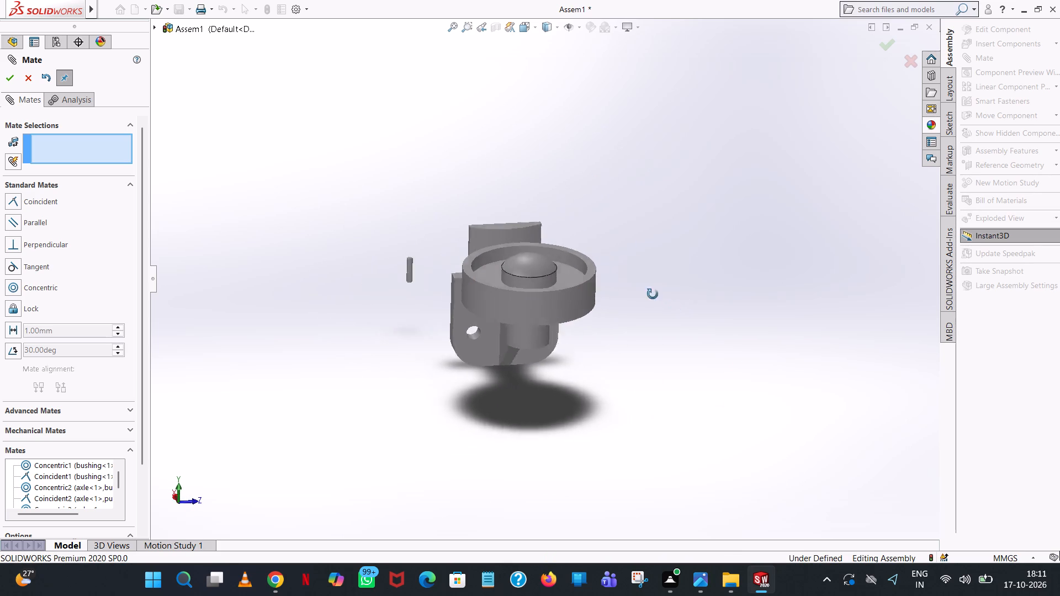
middle_drag(653, 294, 574, 267)
scroll(539, 302, up, 1)
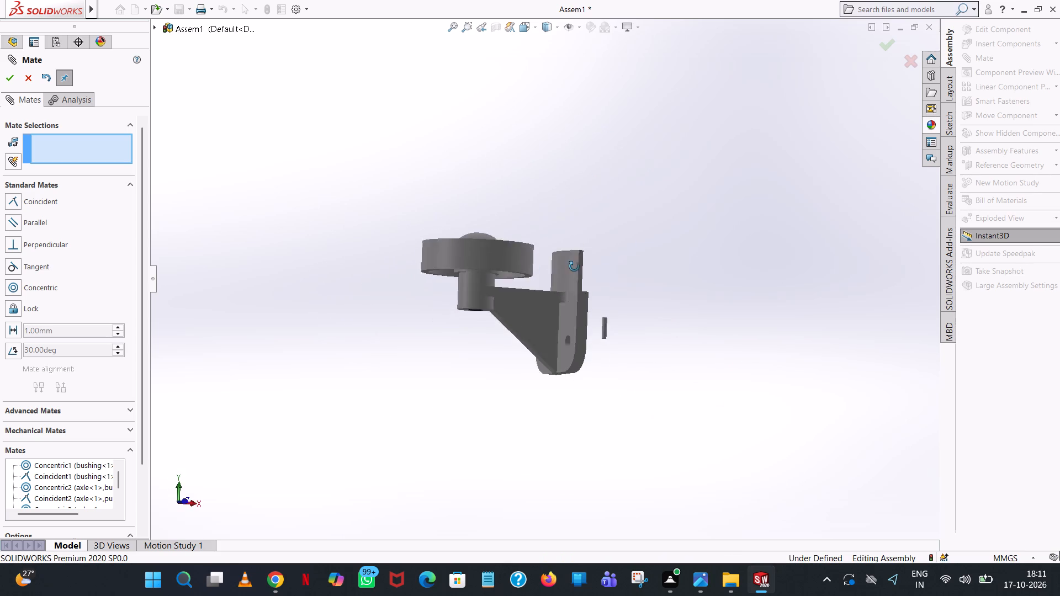
middle_drag(574, 267, 630, 340)
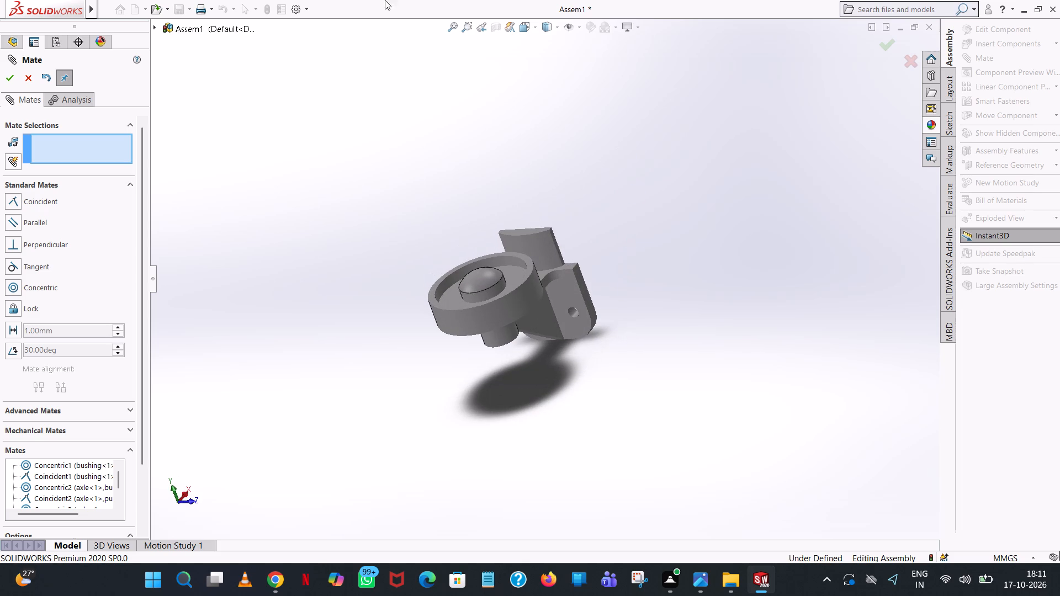
Leave the Mate command and undo all the mates added to the assembly in that session.
click(26, 75)
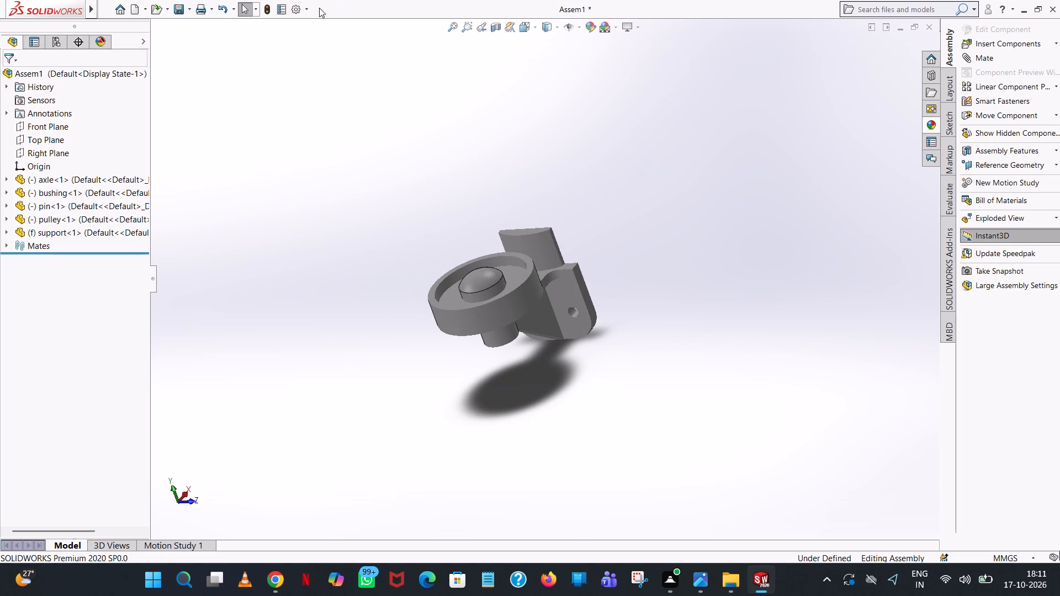
click(219, 6)
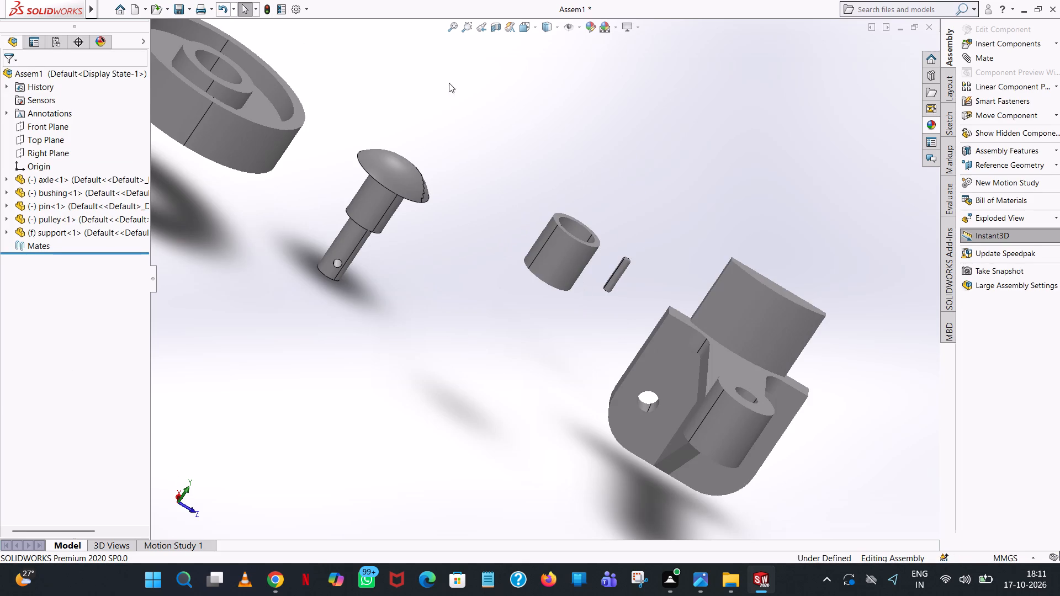
Add a concentric mate between the pin's cylindrical face and the small cross hole through the axle's narrow shank.
scroll(602, 259, up, 4)
middle_drag(597, 290, 587, 261)
scroll(572, 271, up, 1)
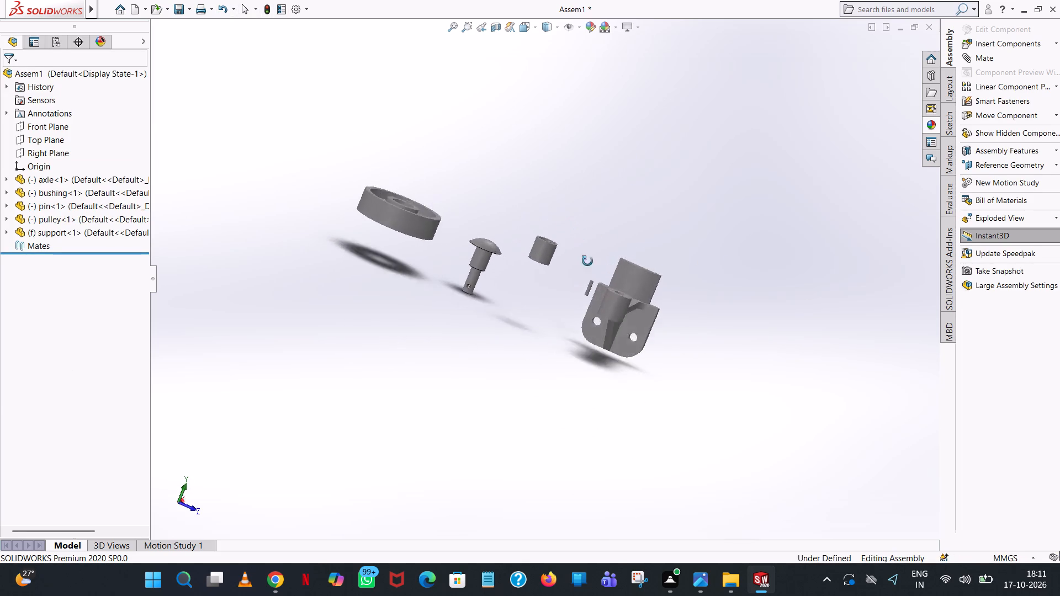
middle_drag(587, 261, 603, 294)
scroll(571, 244, down, 7)
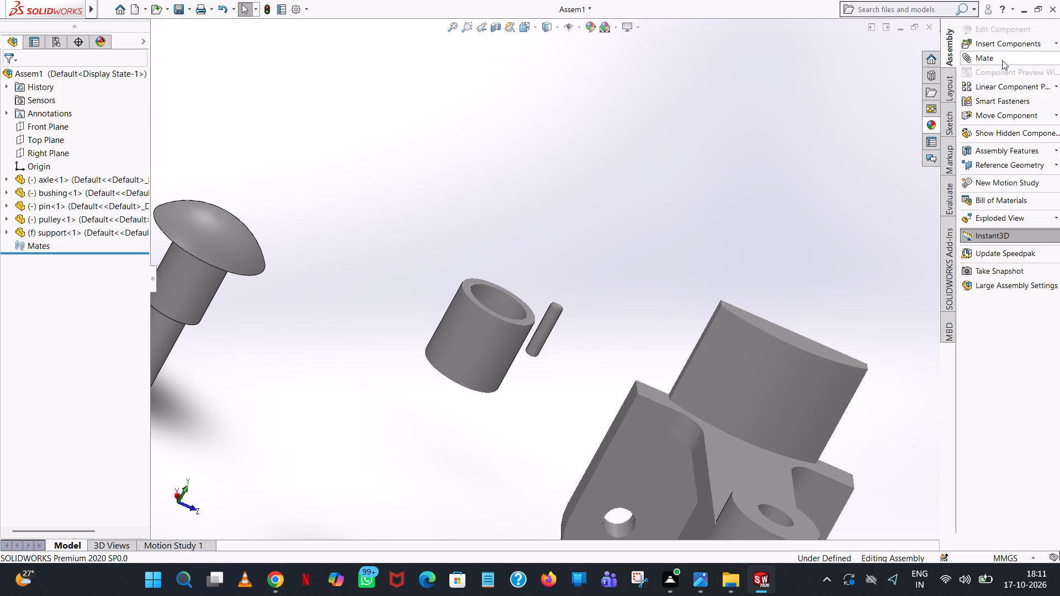
click(1002, 60)
click(552, 322)
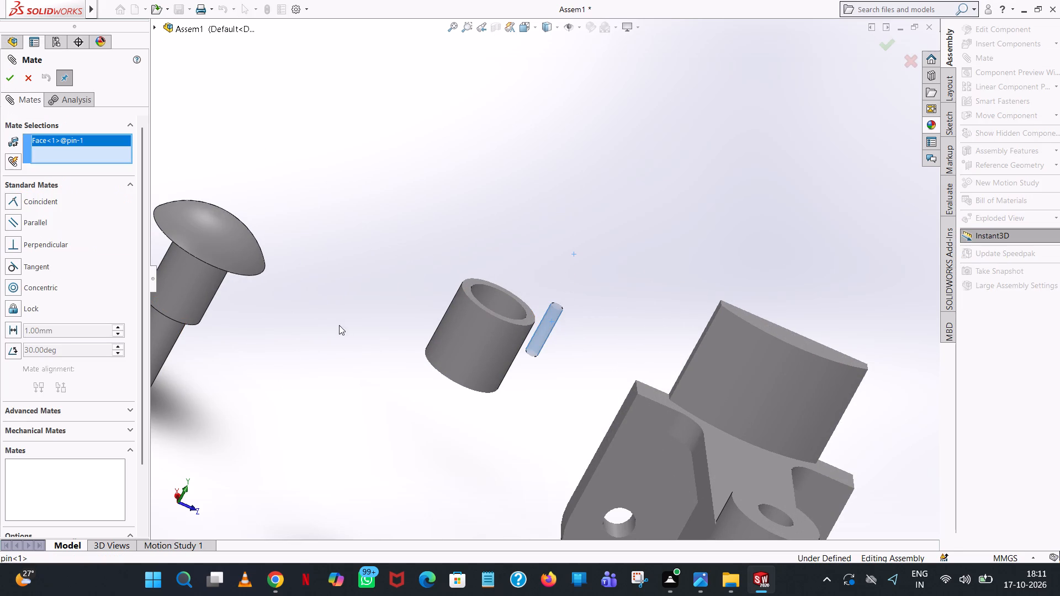
scroll(224, 347, up, 4)
scroll(337, 340, down, 5)
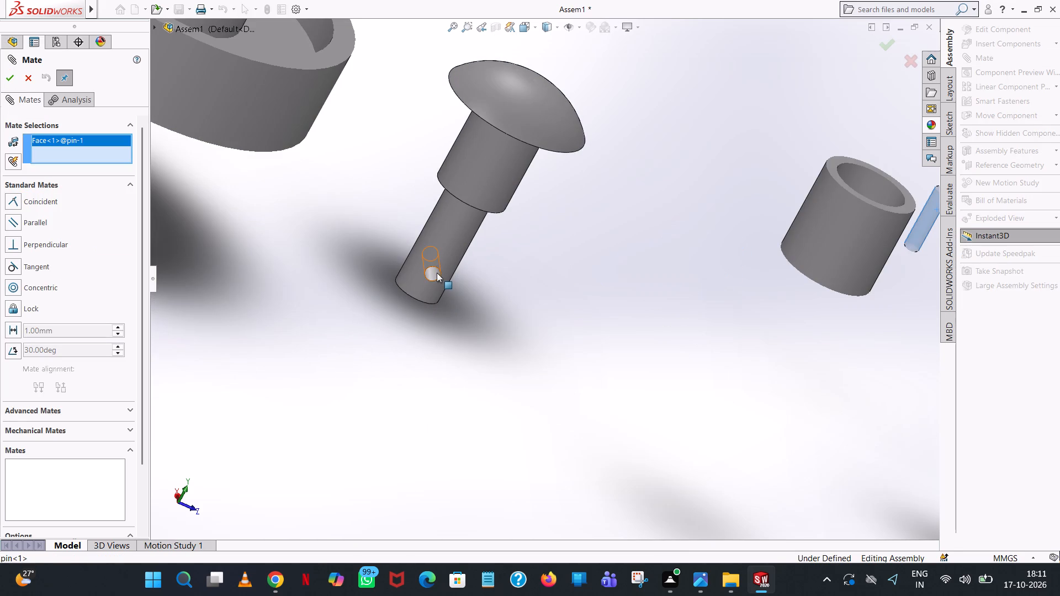
click(437, 273)
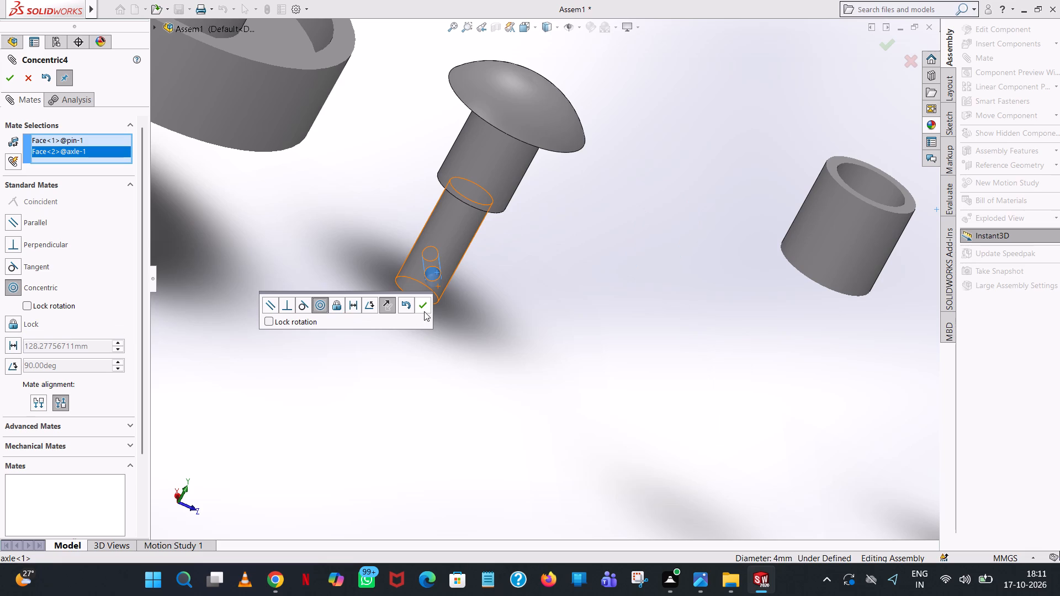
click(423, 311)
Slide the pin slightly lengthwise within the axle's cross hole to adjust how far its ends protrude.
middle_drag(425, 304, 534, 463)
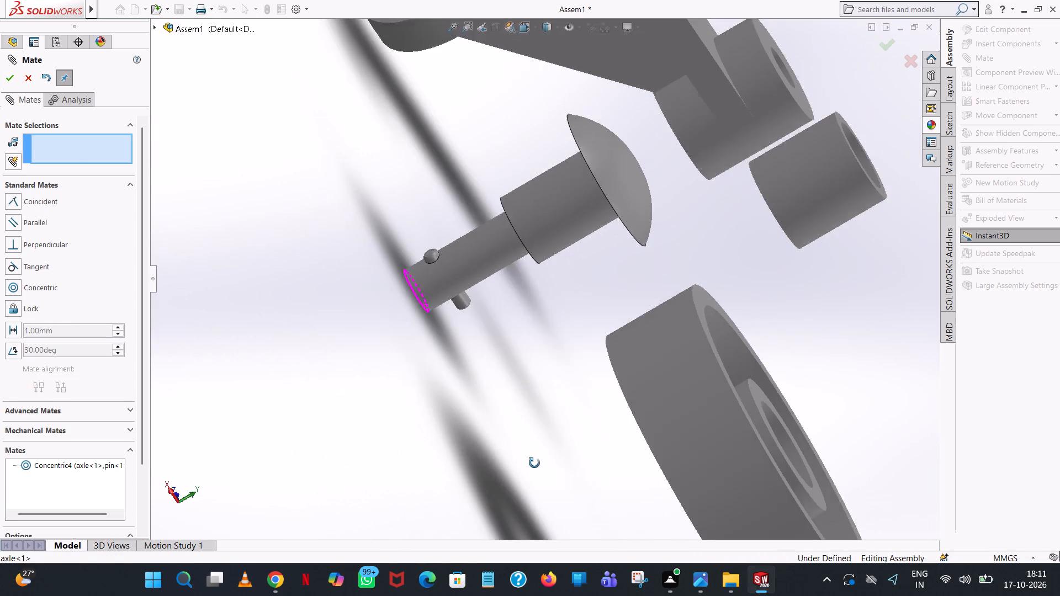
middle_drag(534, 463, 523, 431)
drag(462, 300, 452, 297)
Add a Lock mate between the pin and the axle, and shift the pin to test that both move together.
middle_drag(428, 365, 385, 323)
scroll(410, 357, up, 1)
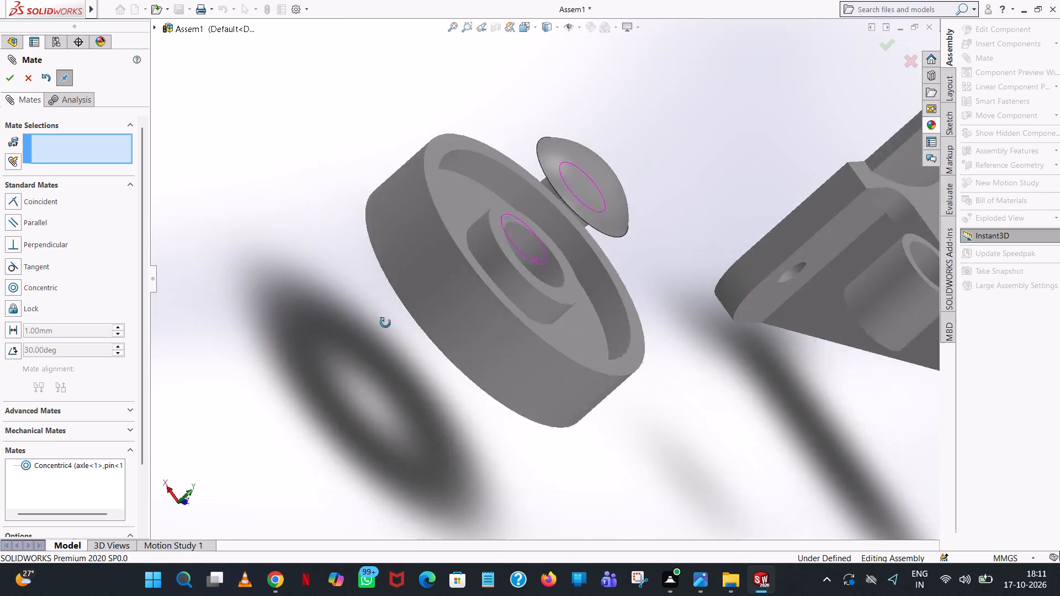
middle_drag(385, 323, 319, 188)
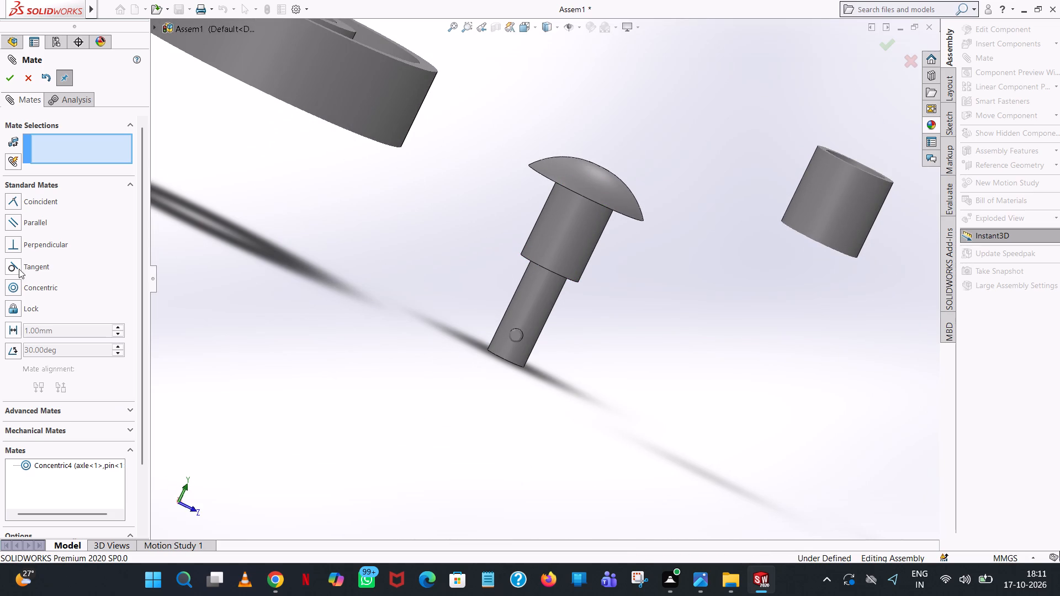
click(30, 309)
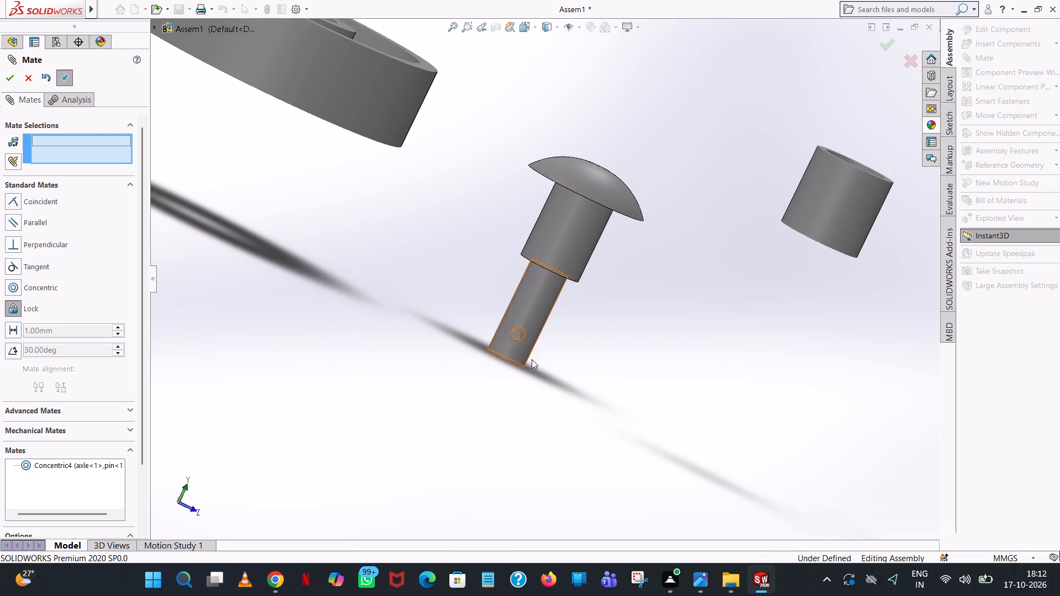
middle_drag(529, 361, 483, 375)
click(514, 337)
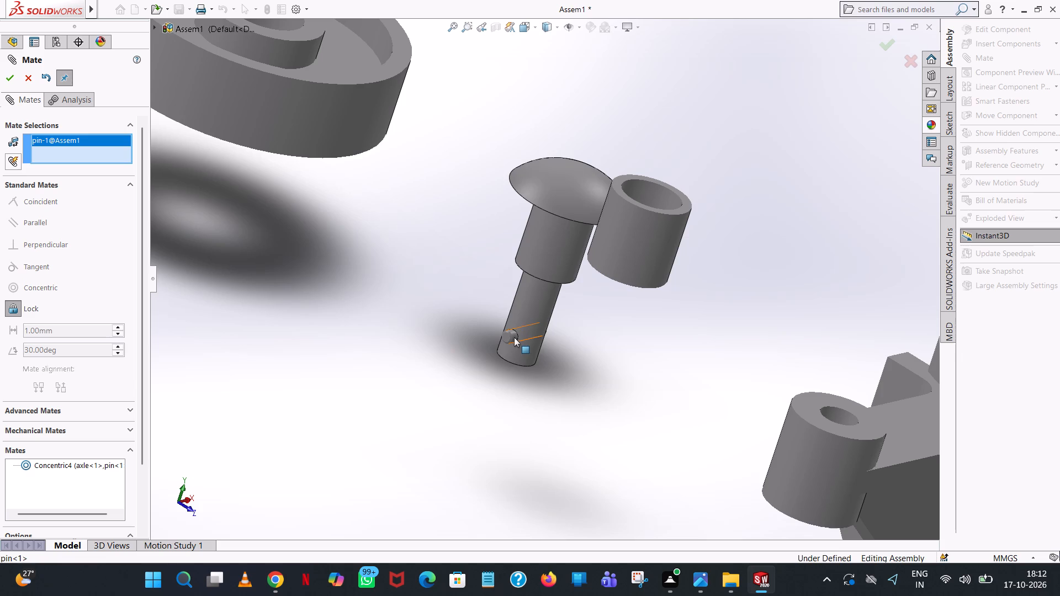
click(536, 324)
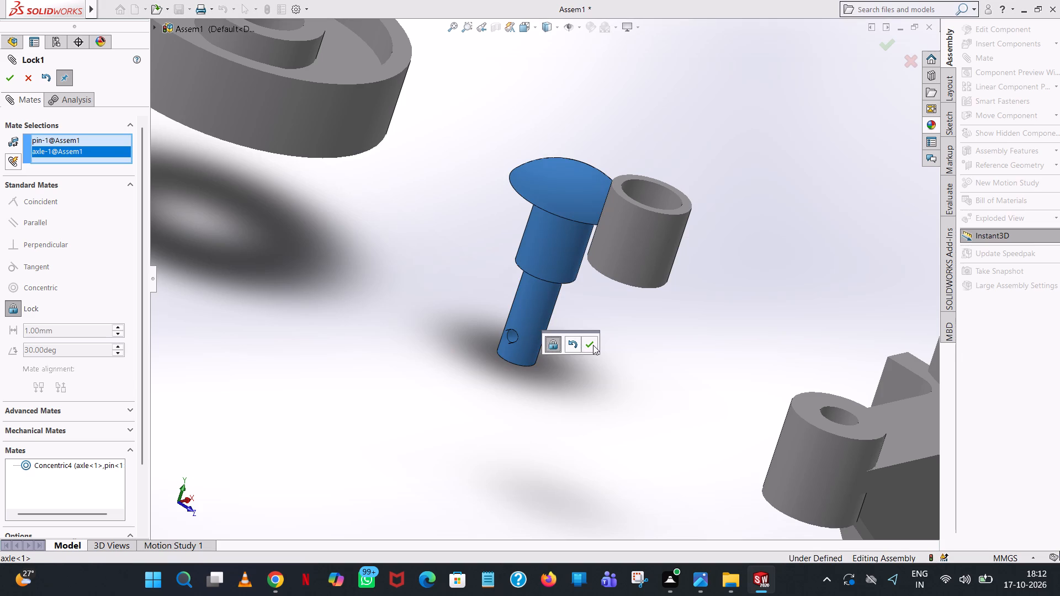
click(593, 345)
drag(513, 337, 511, 349)
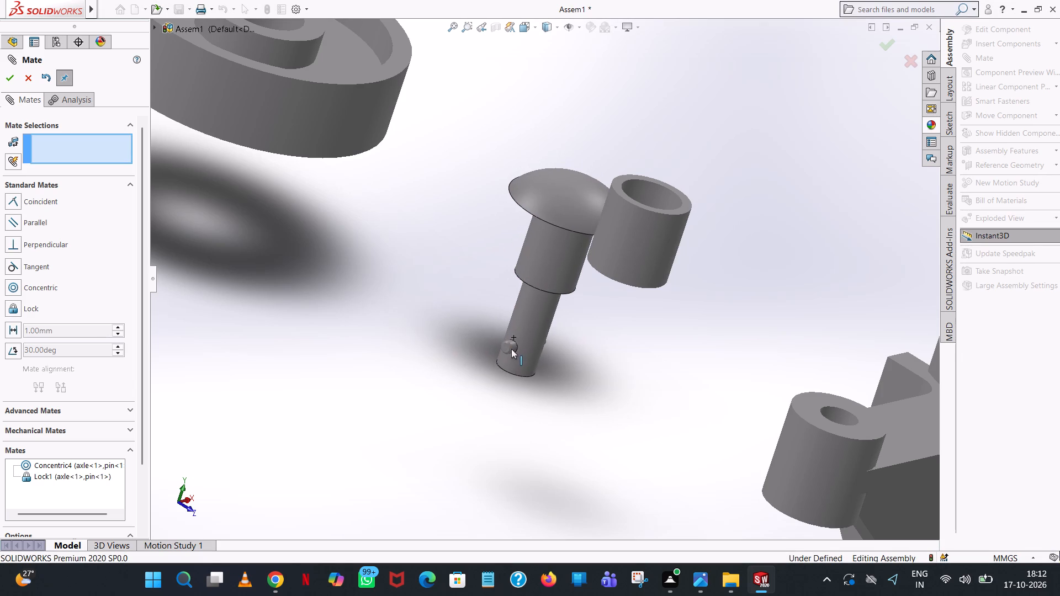
drag(511, 349, 437, 311)
Add a concentric mate between the bushing's cylindrical face and the bore of the pulley's hub.
scroll(446, 319, up, 5)
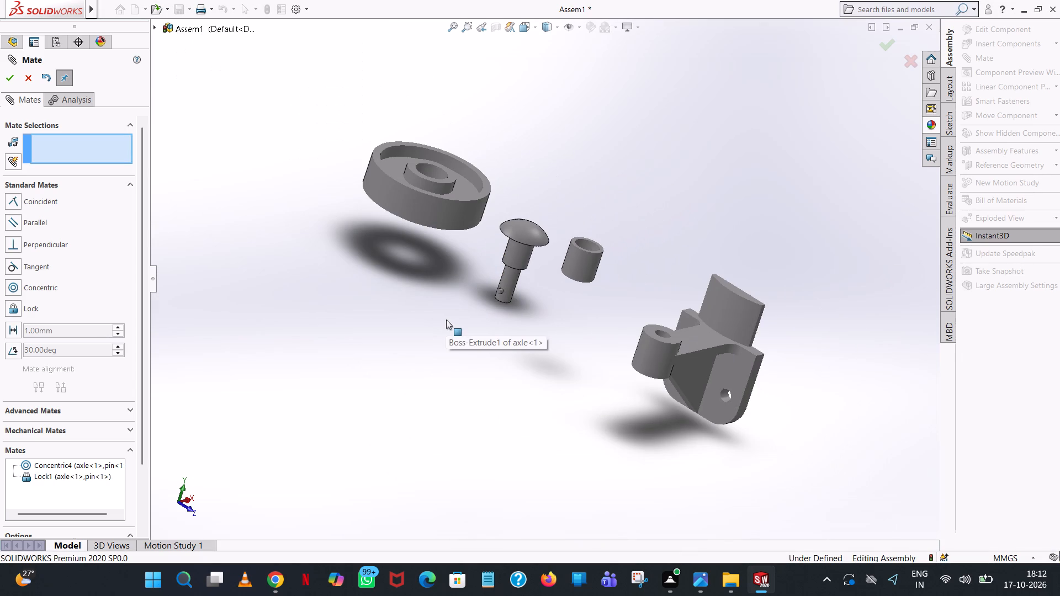
click(38, 289)
click(592, 264)
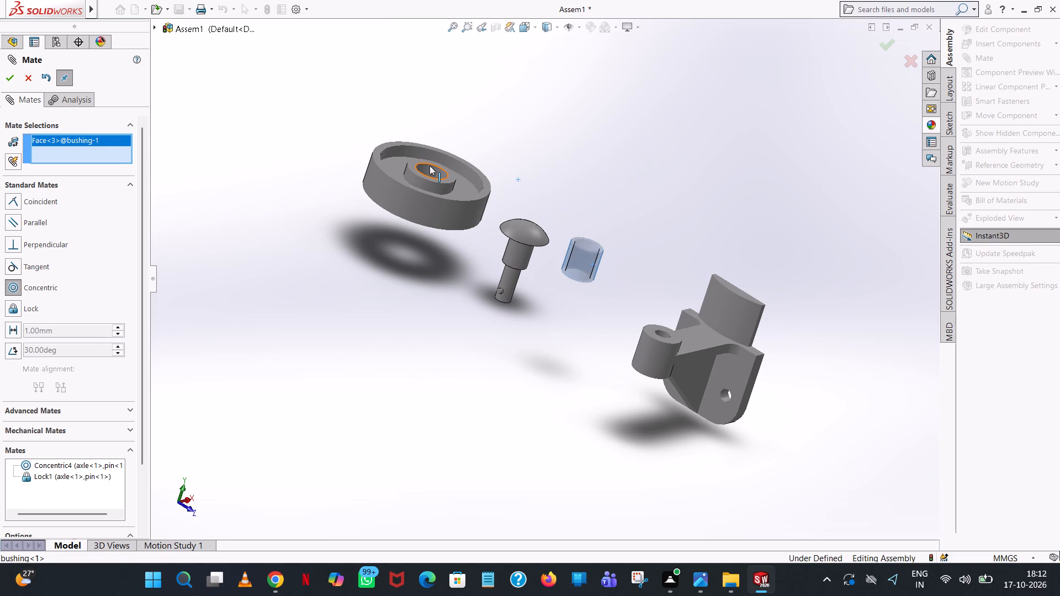
click(430, 166)
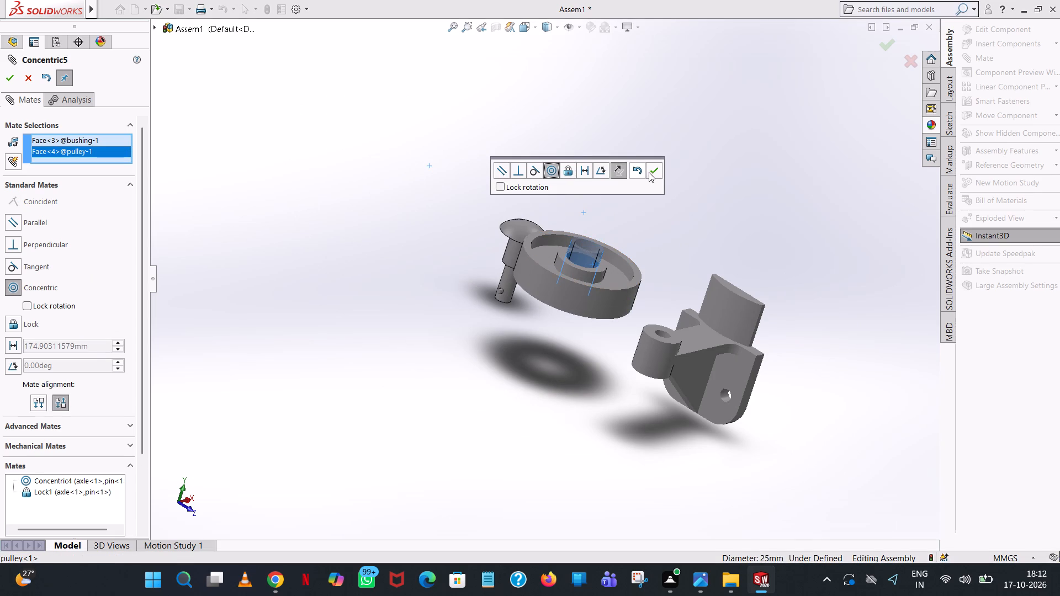
click(649, 172)
Add a coincident mate between the bushing's circular end edge and the annular end face of the pulley's hub.
click(47, 198)
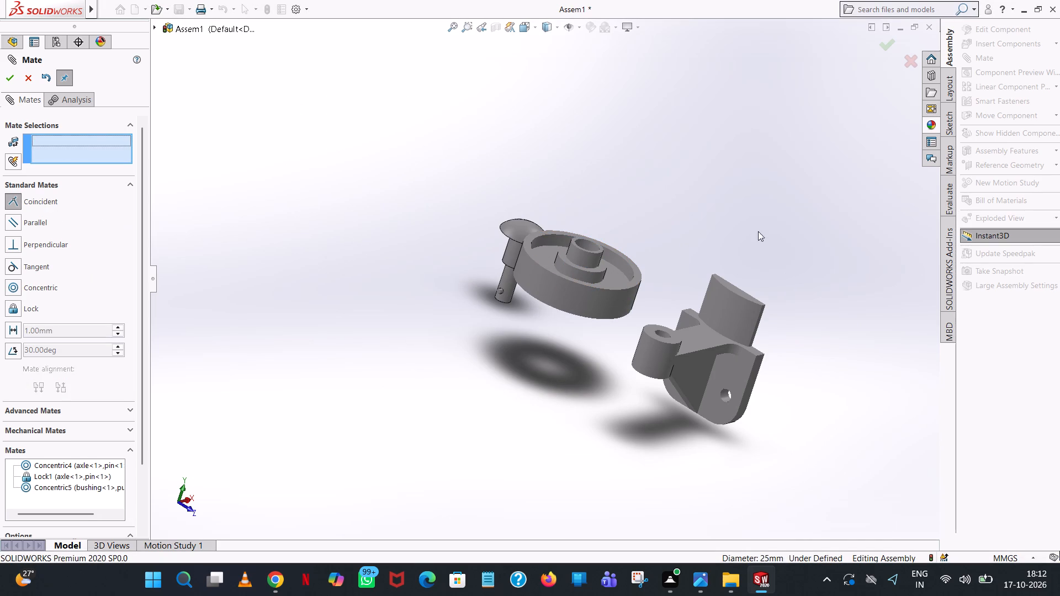
scroll(752, 256, down, 3)
click(421, 248)
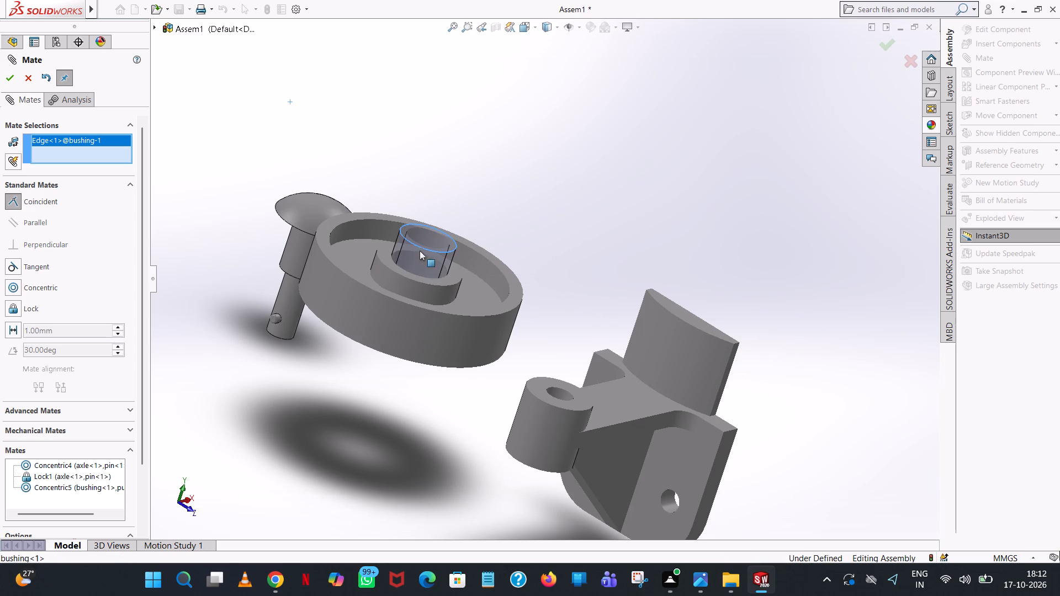
middle_drag(404, 281, 401, 317)
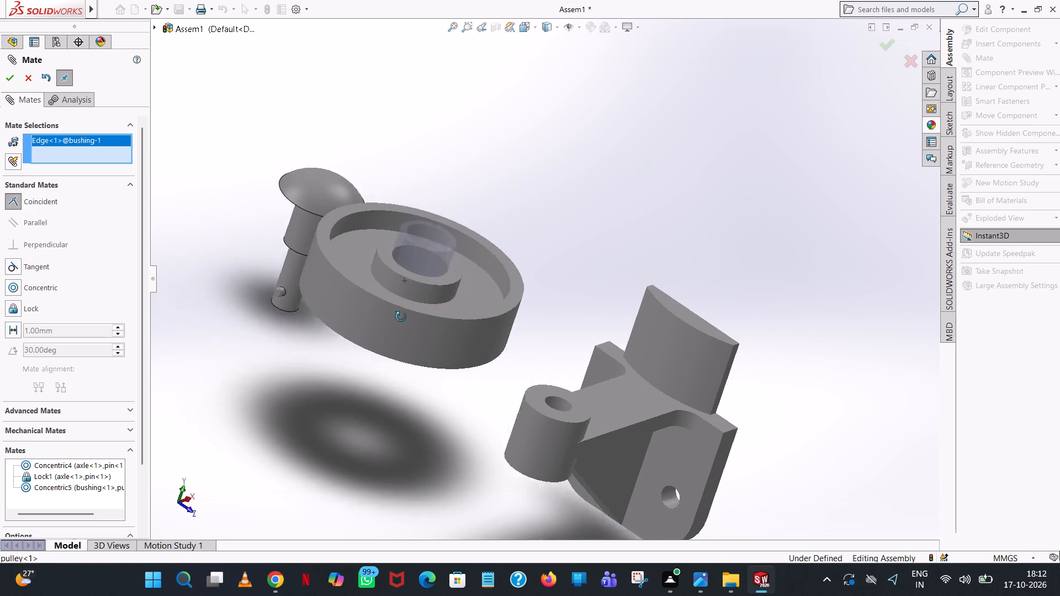
middle_drag(401, 317, 389, 379)
click(406, 268)
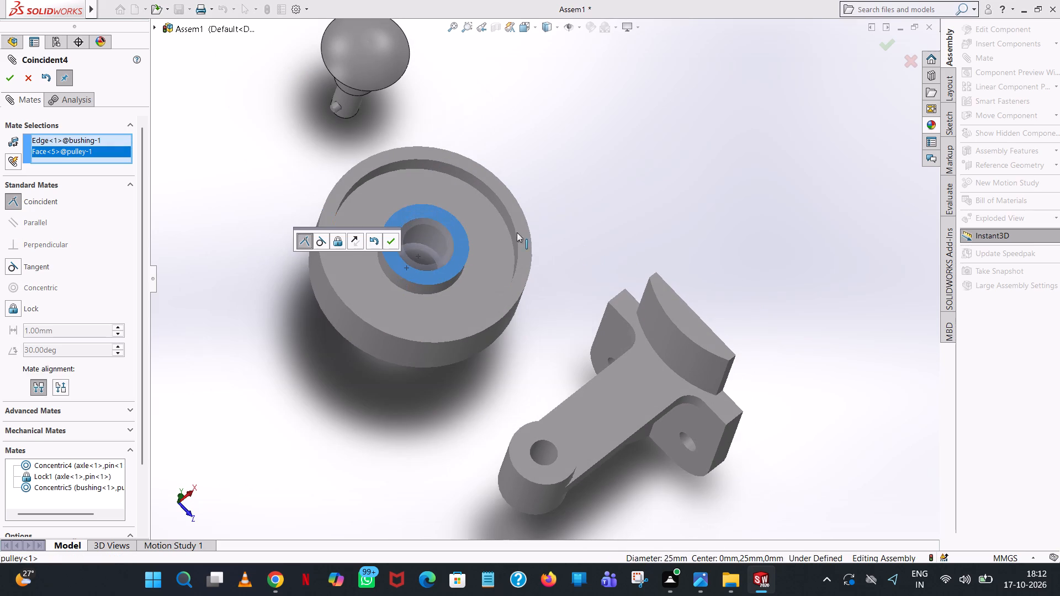
click(388, 240)
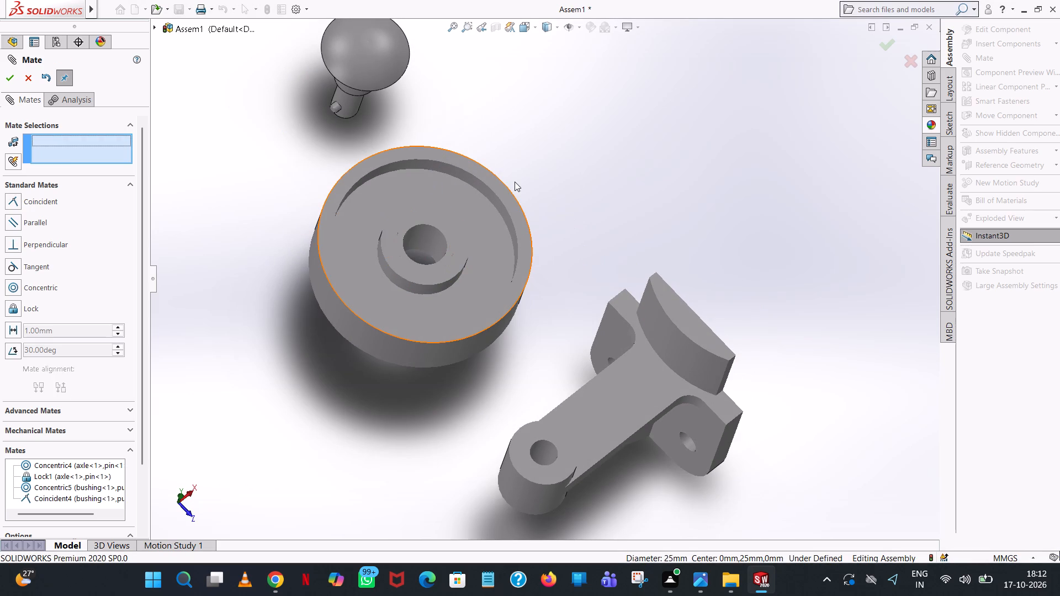
Add a concentric mate between the axle's narrow shank and the bore of the bushing.
click(23, 285)
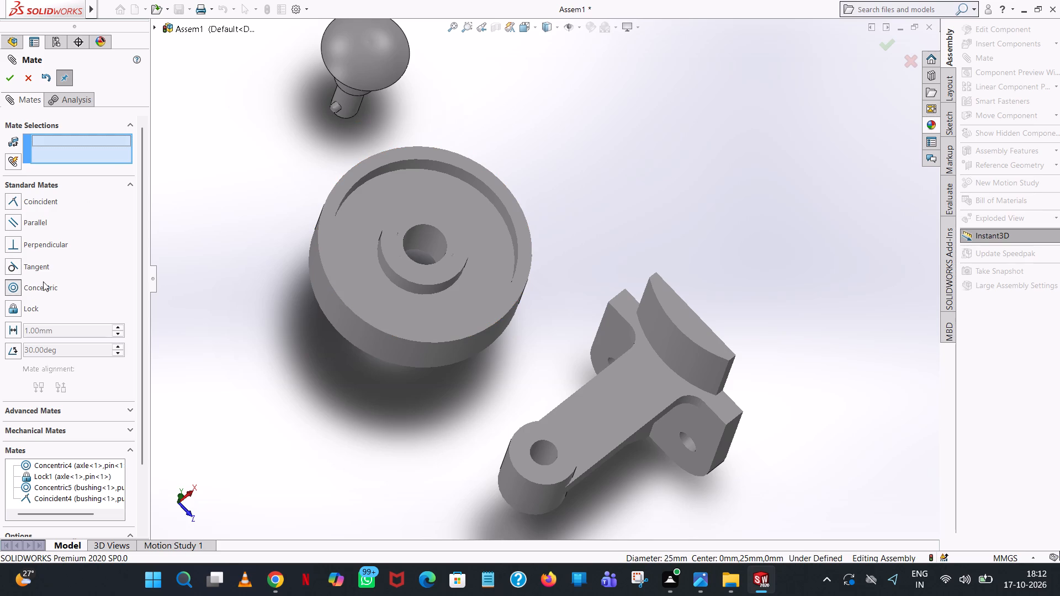
click(351, 104)
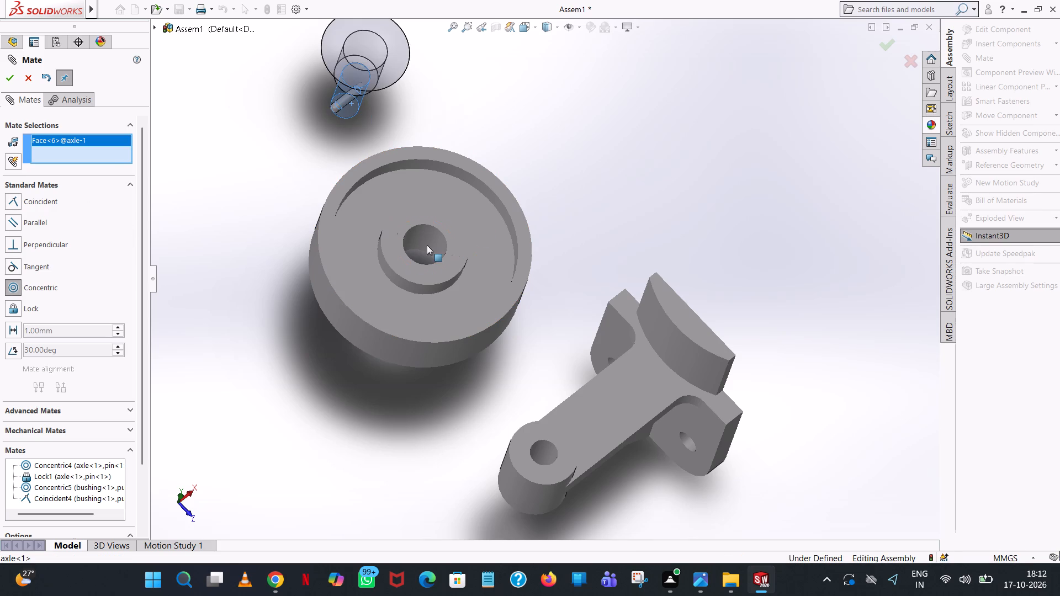
click(423, 237)
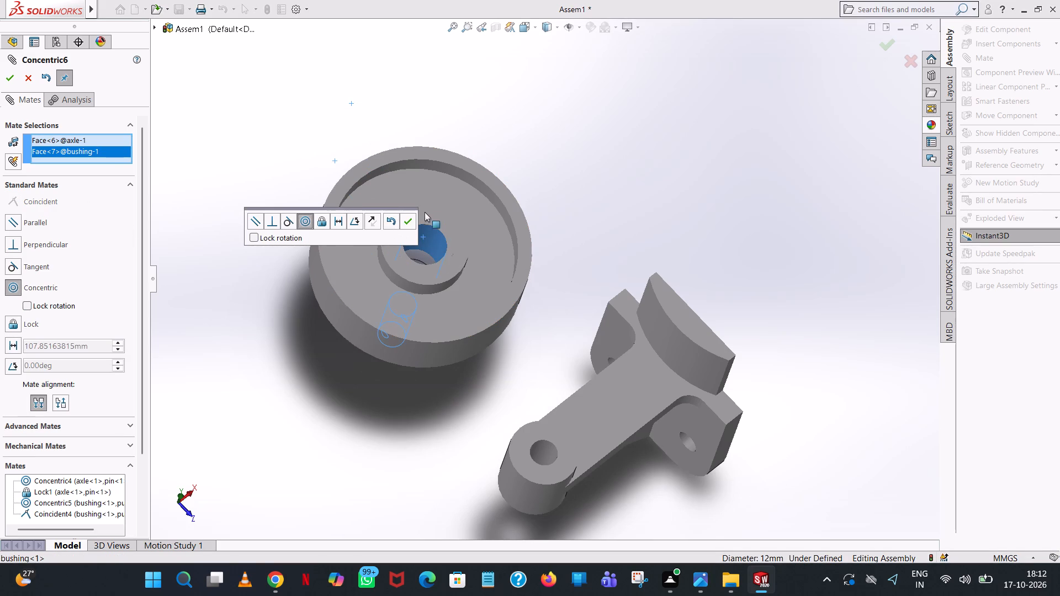
click(410, 216)
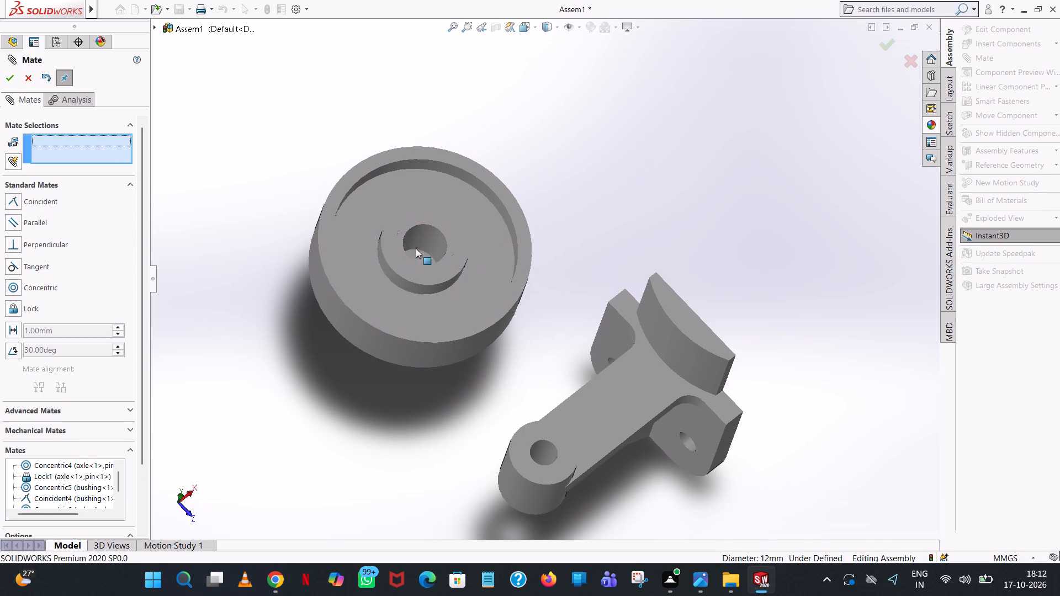
Slide the axle along the bushing axis so it passes through the pulley with its domed head above the hub.
drag(418, 248, 461, 199)
middle_drag(417, 342, 498, 218)
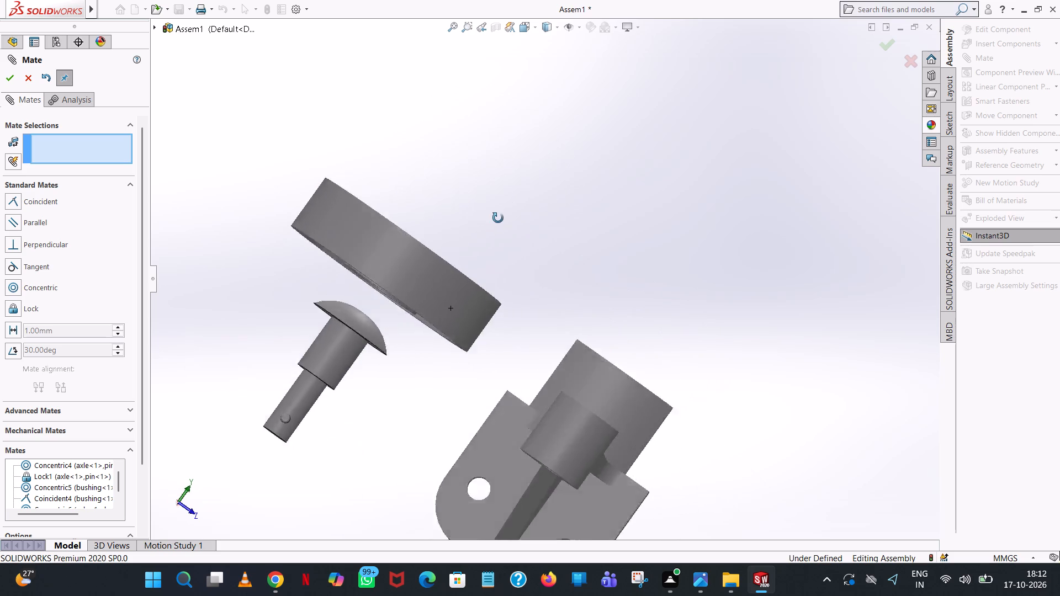
middle_drag(498, 218, 500, 216)
scroll(499, 216, down, 1)
drag(289, 384, 436, 201)
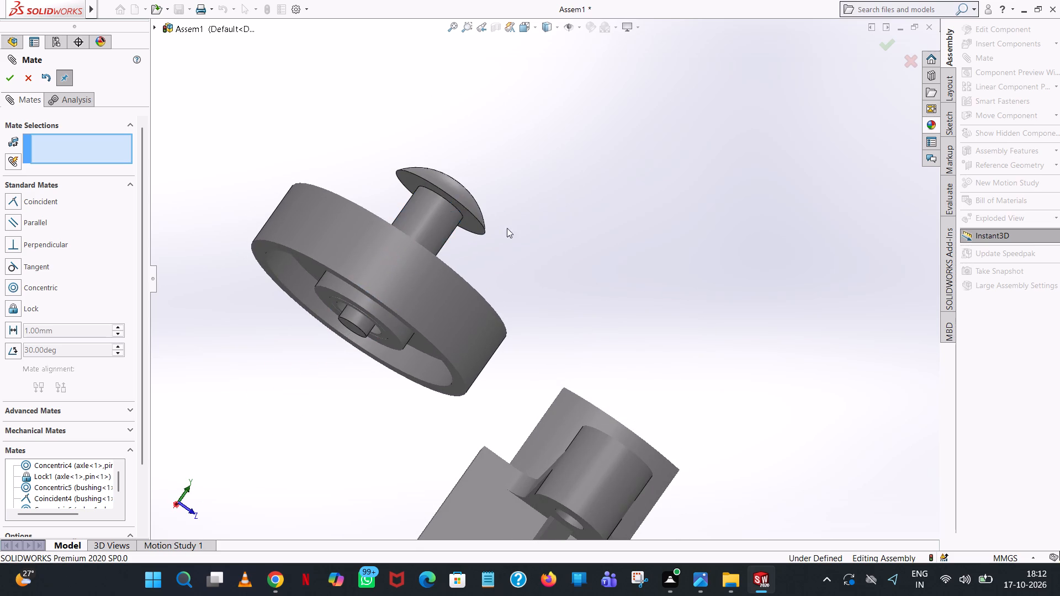
Add a coincident mate between the circular edge under the axle's domed head and the pulley hub's end face, and pull the axle to test it.
middle_drag(508, 238, 482, 355)
click(41, 198)
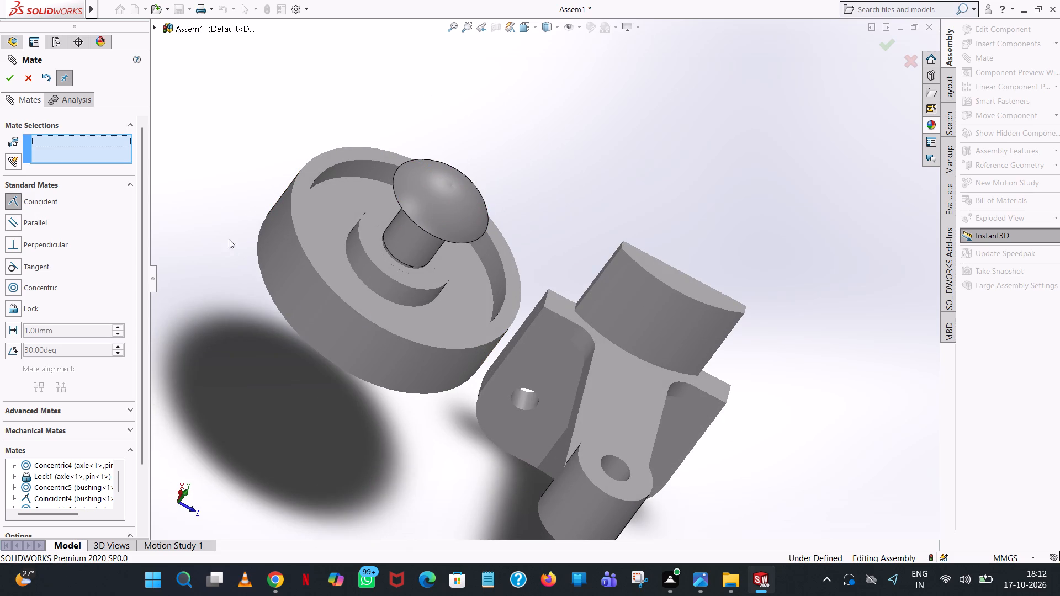
middle_drag(379, 297, 443, 206)
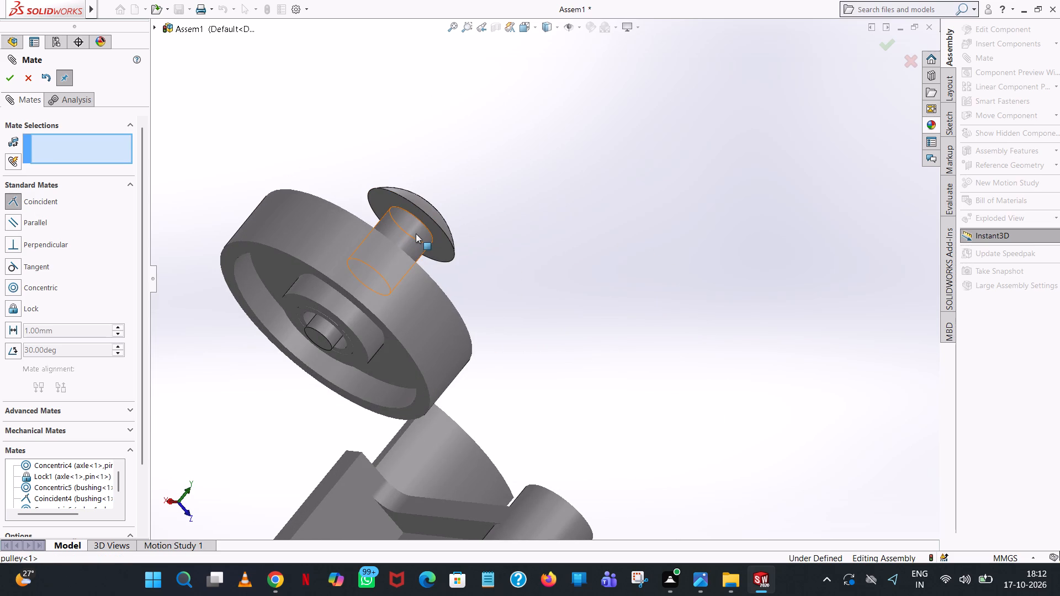
click(419, 220)
middle_drag(409, 257, 387, 339)
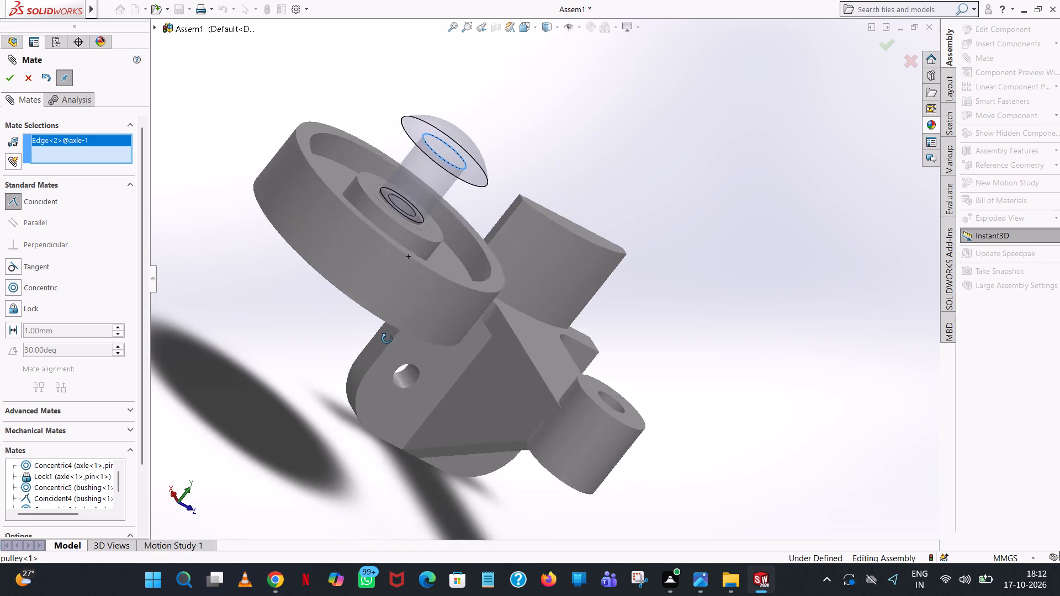
middle_drag(387, 339, 381, 362)
click(444, 214)
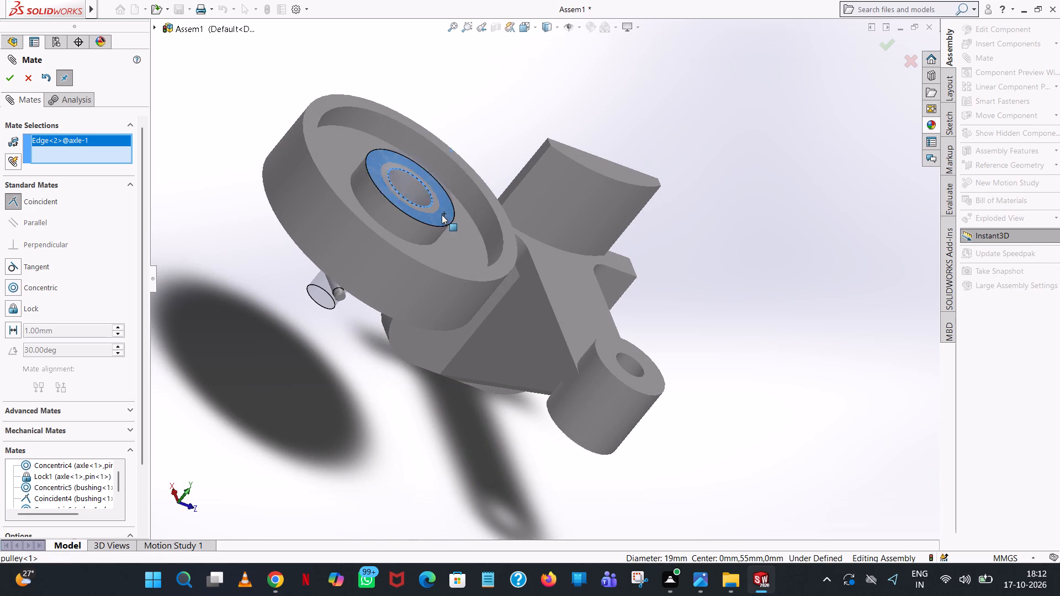
click(431, 182)
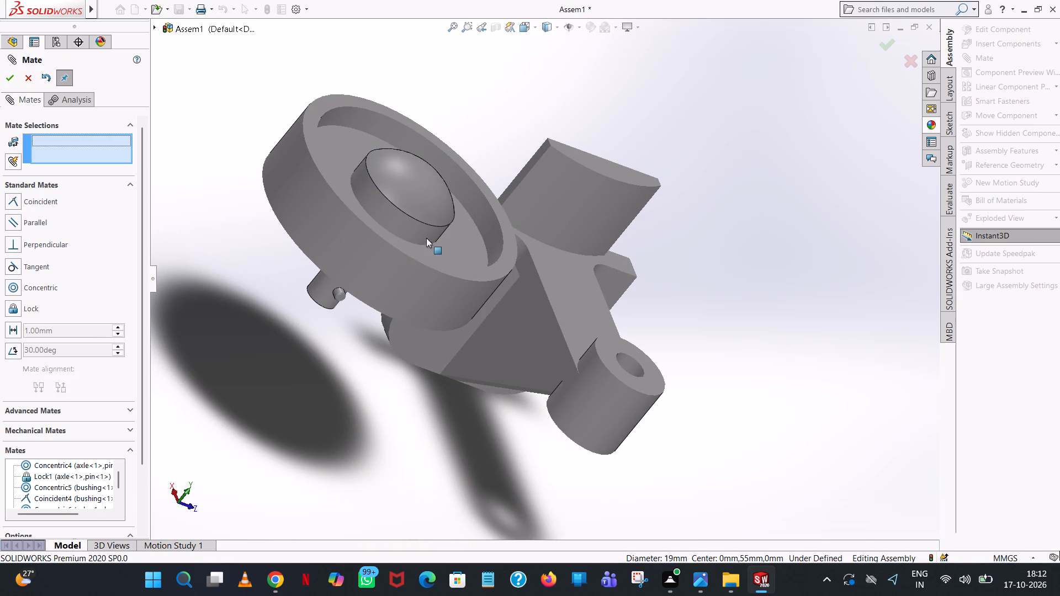
middle_drag(437, 220, 516, 303)
drag(448, 358, 469, 330)
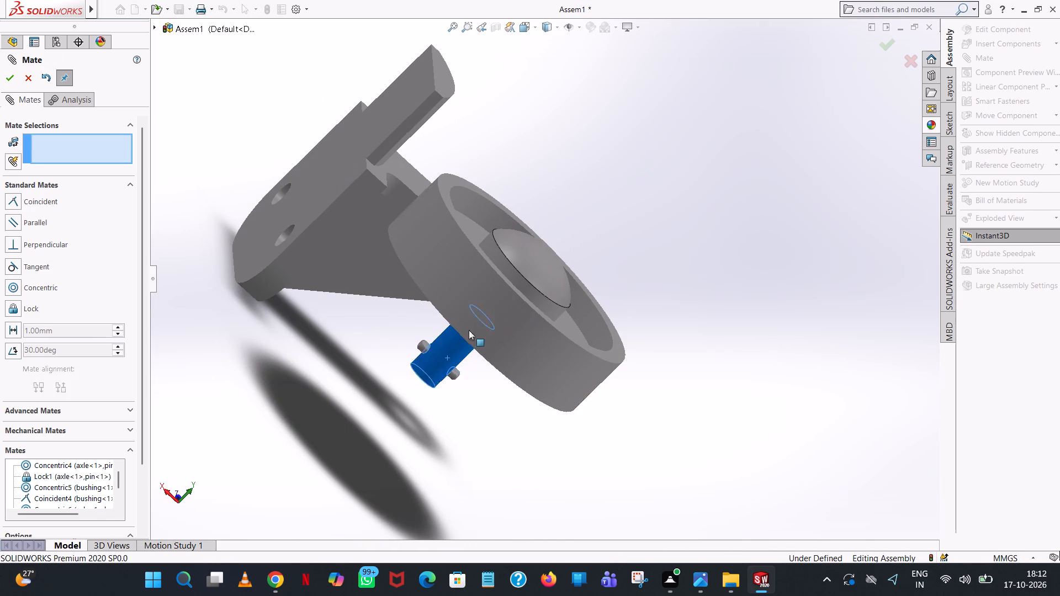
drag(469, 330, 475, 320)
Add a concentric mate between the axle's narrow shank and the hole in the support's cylindrical boss.
middle_drag(618, 369, 484, 269)
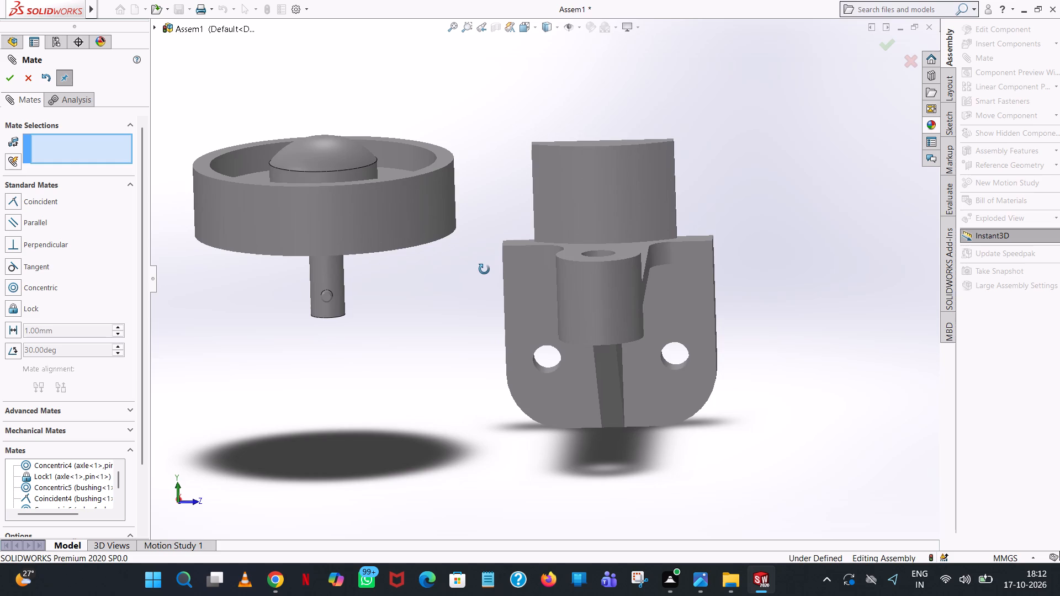
middle_drag(484, 269, 488, 279)
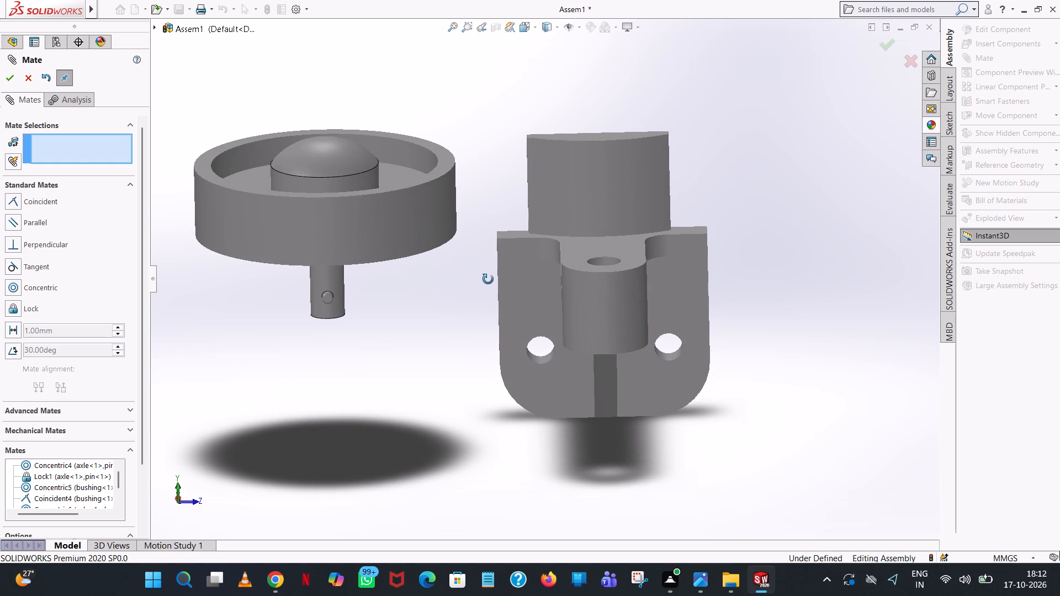
middle_drag(488, 279, 489, 282)
scroll(489, 282, up, 2)
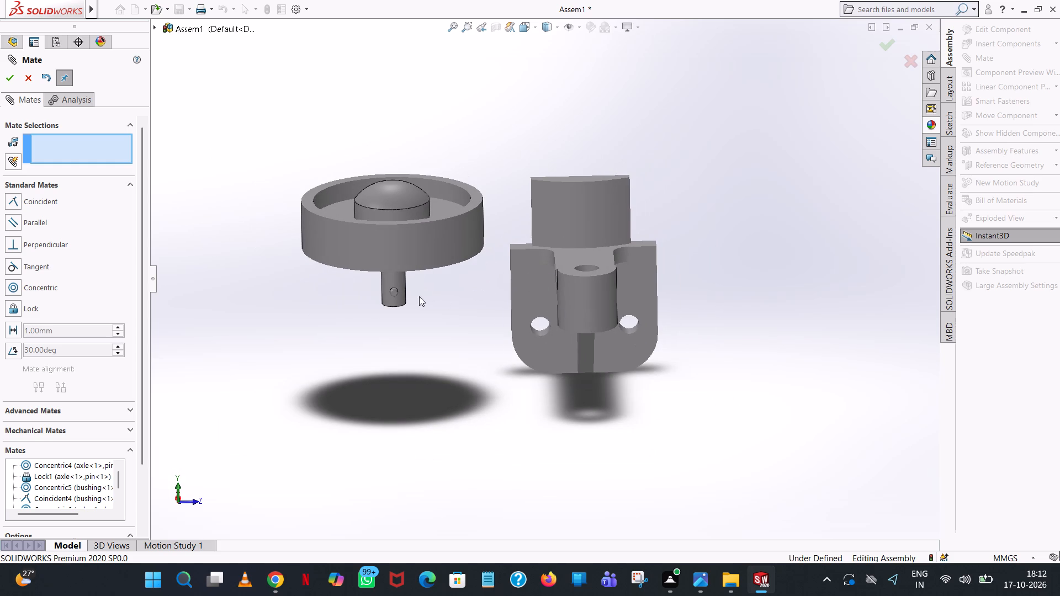
click(18, 290)
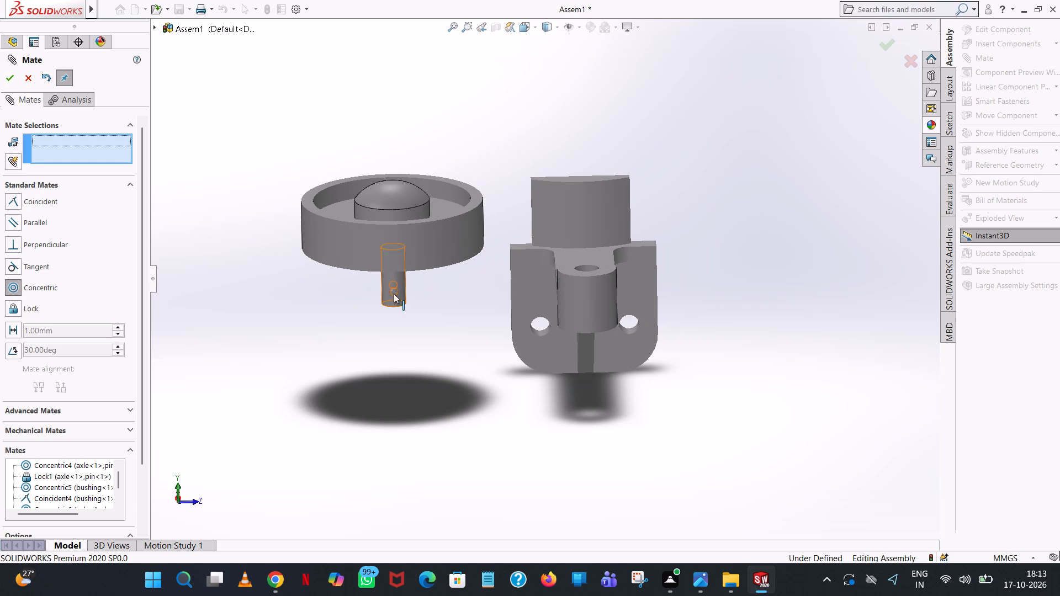
click(396, 280)
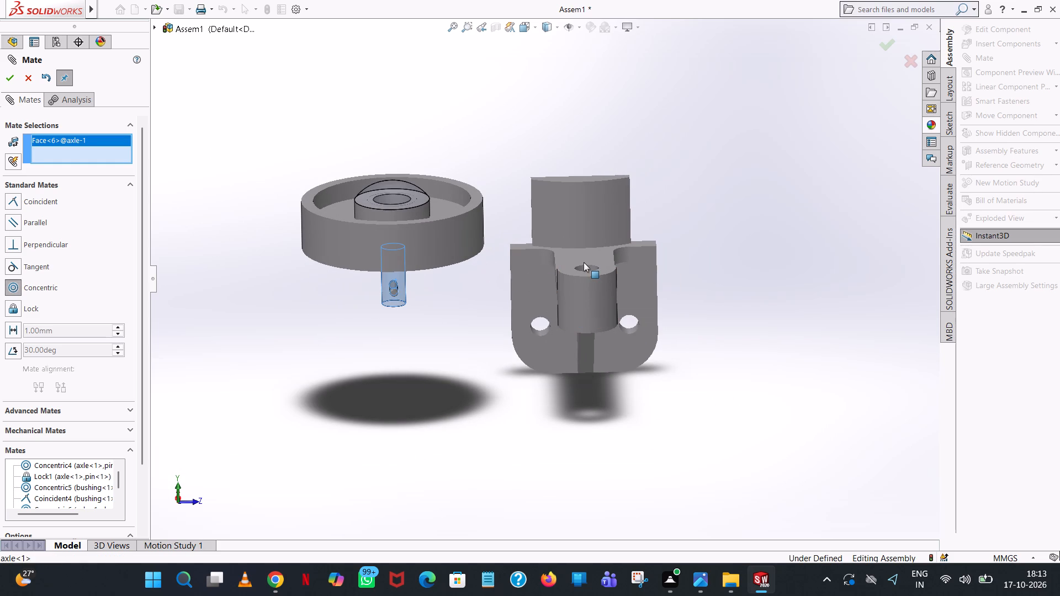
click(587, 268)
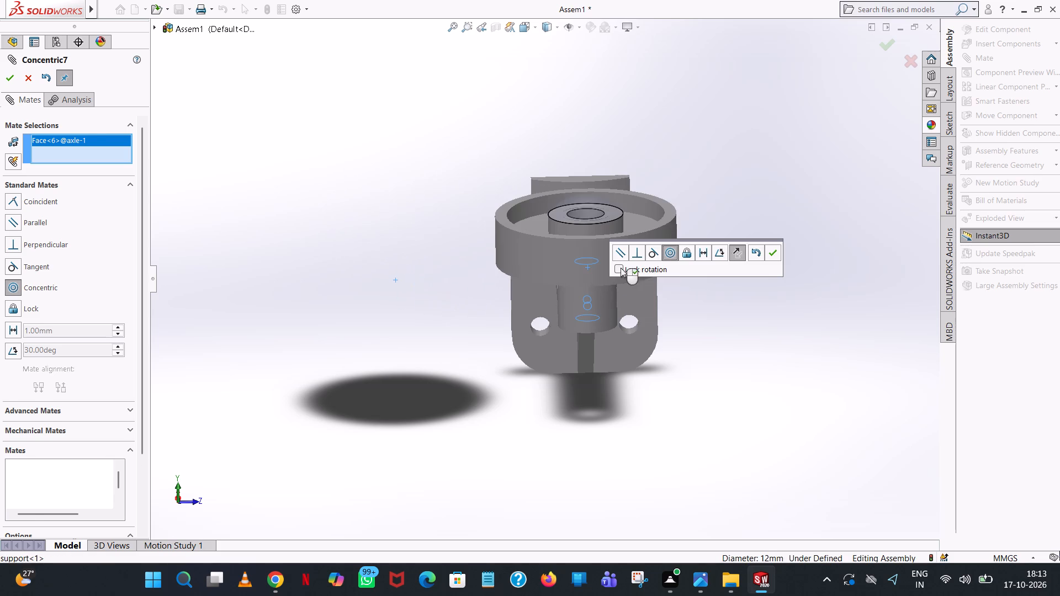
click(767, 254)
Raise the axle and pulley clear of the support, and mate the axle's shoulder face coincident with the top edge of the support's cylindrical boss.
middle_drag(804, 333, 712, 324)
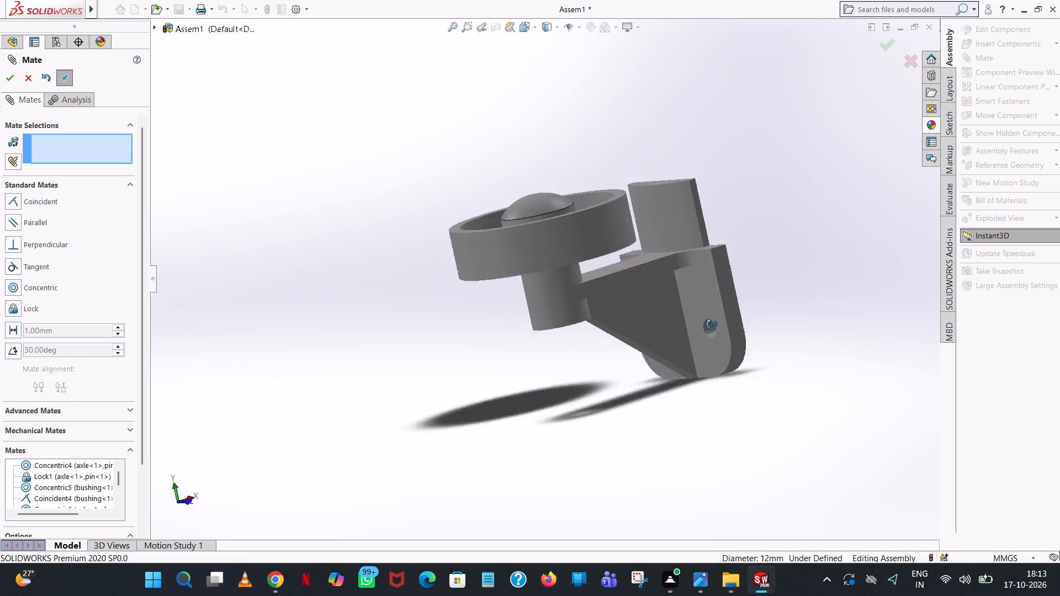
middle_drag(712, 324, 675, 323)
scroll(650, 356, down, 1)
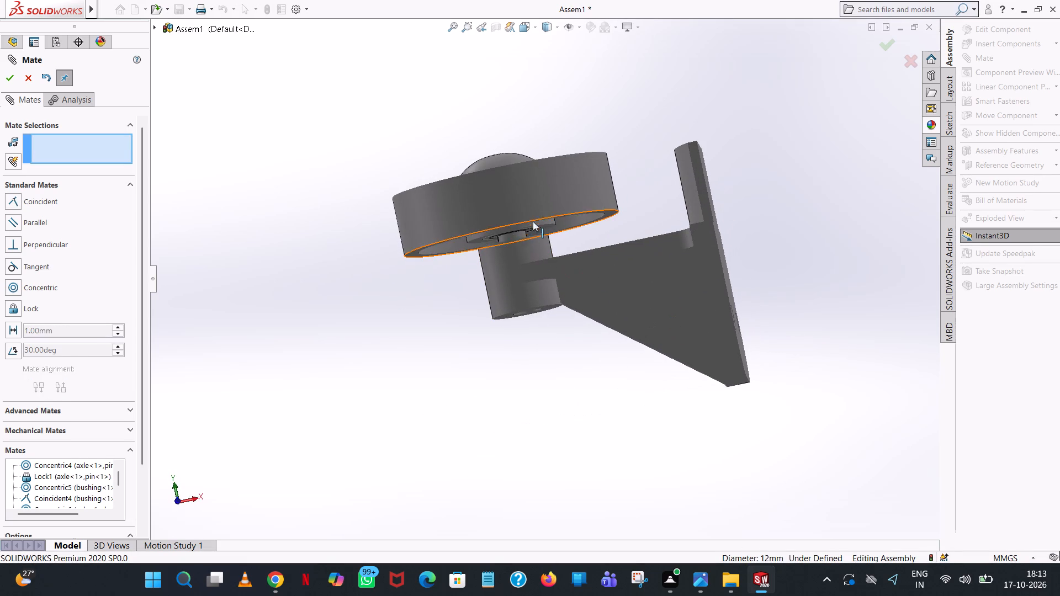
click(19, 200)
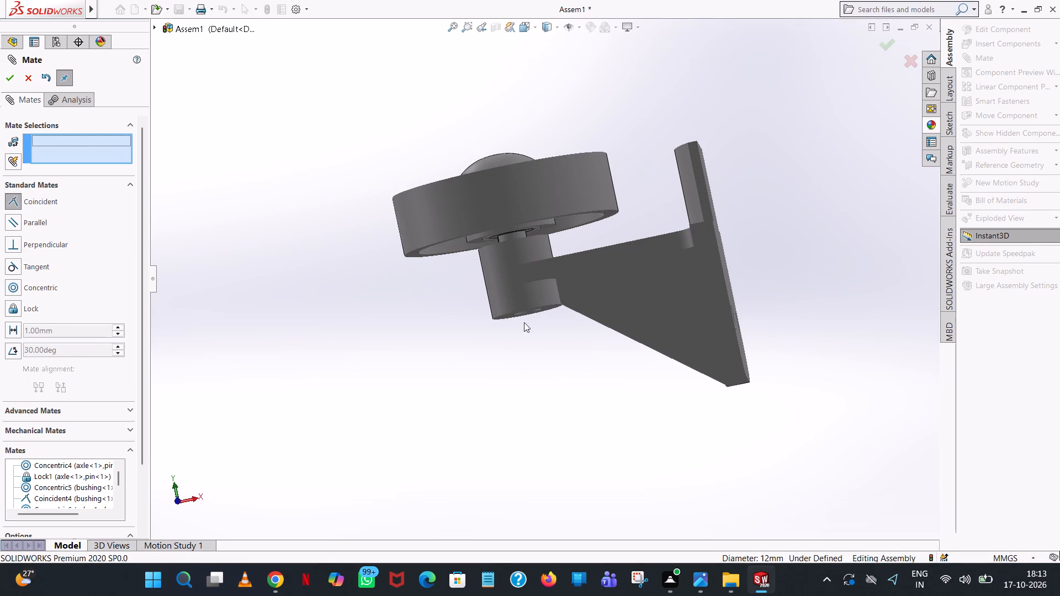
scroll(575, 252, down, 7)
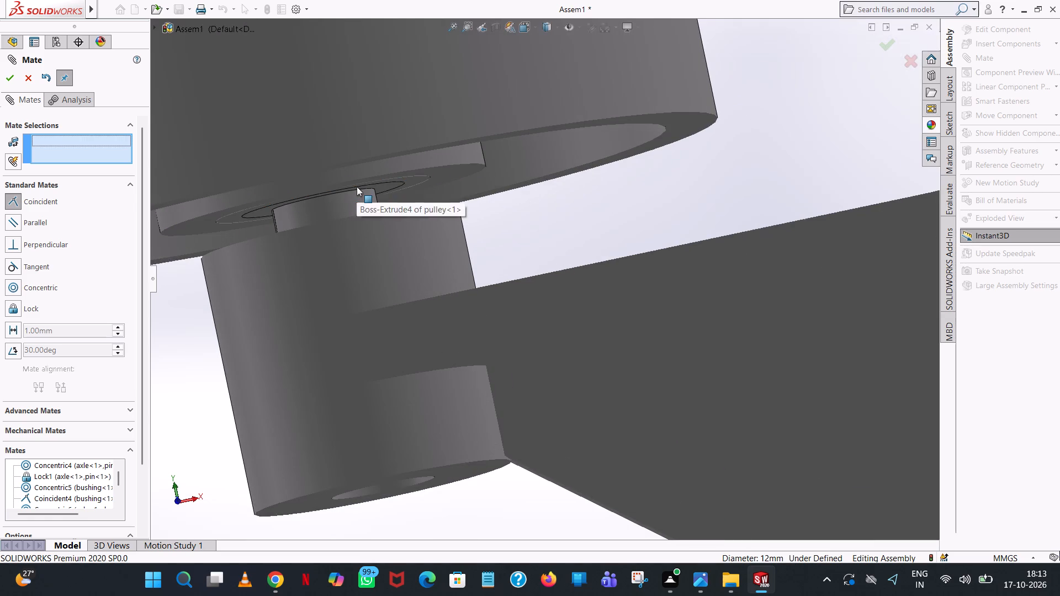
drag(362, 182, 361, 70)
click(341, 84)
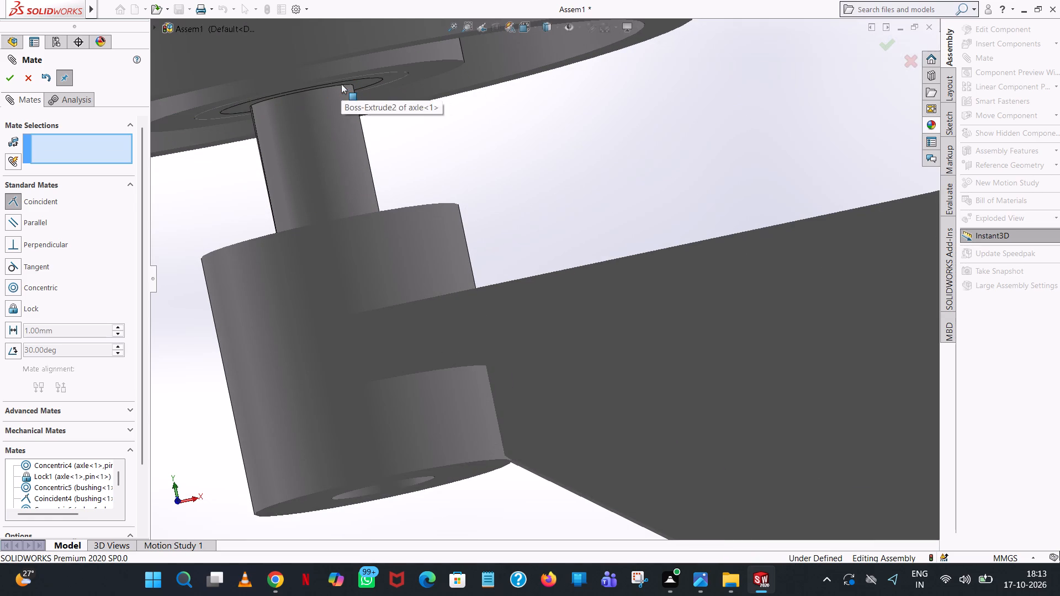
scroll(365, 102, down, 1)
middle_drag(369, 109, 528, 127)
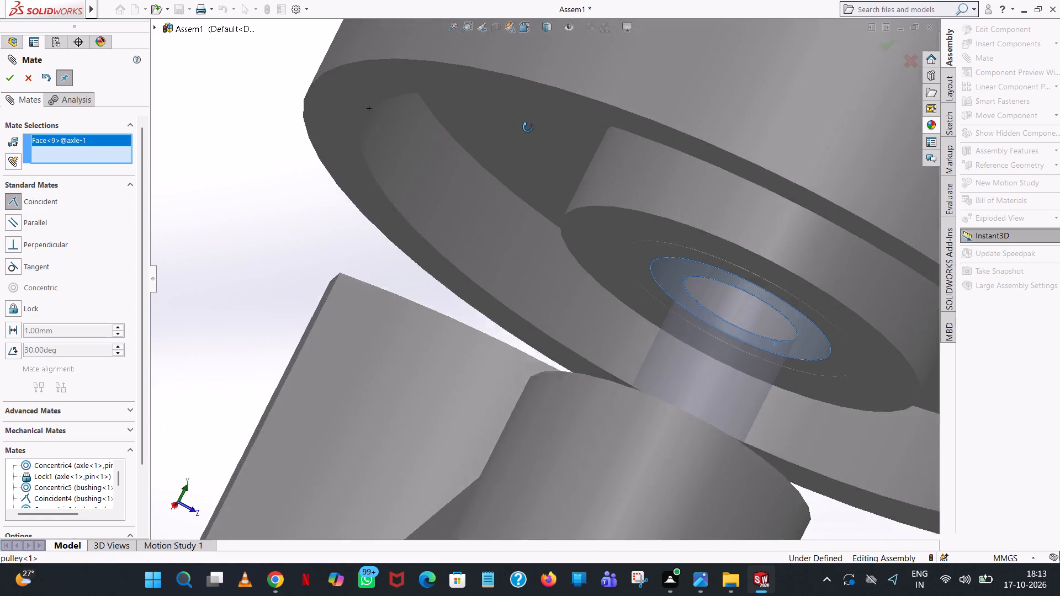
middle_drag(528, 127, 529, 168)
scroll(531, 171, up, 1)
scroll(630, 358, down, 3)
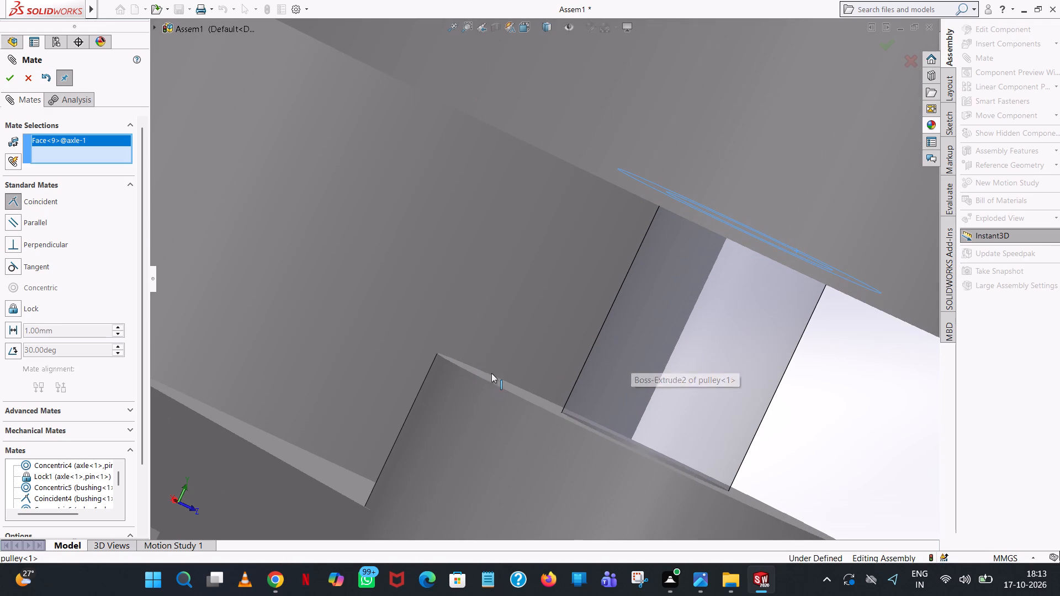
click(520, 397)
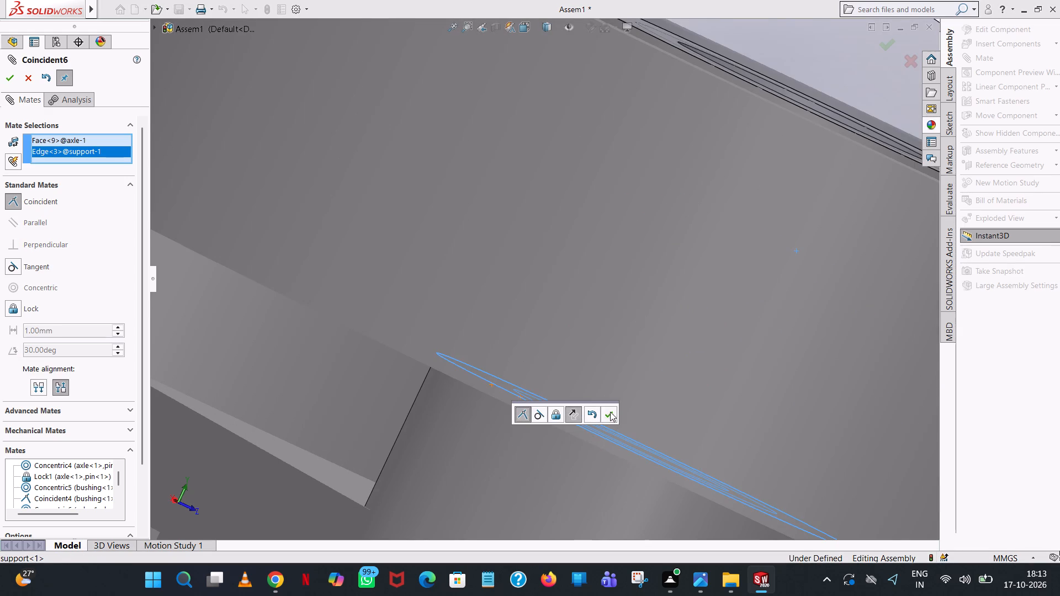
click(610, 412)
Examine the pulley mounted on the support from several sides and pull on the axle's head to test its position.
scroll(717, 387, up, 12)
middle_drag(718, 385, 484, 328)
scroll(718, 385, up, 1)
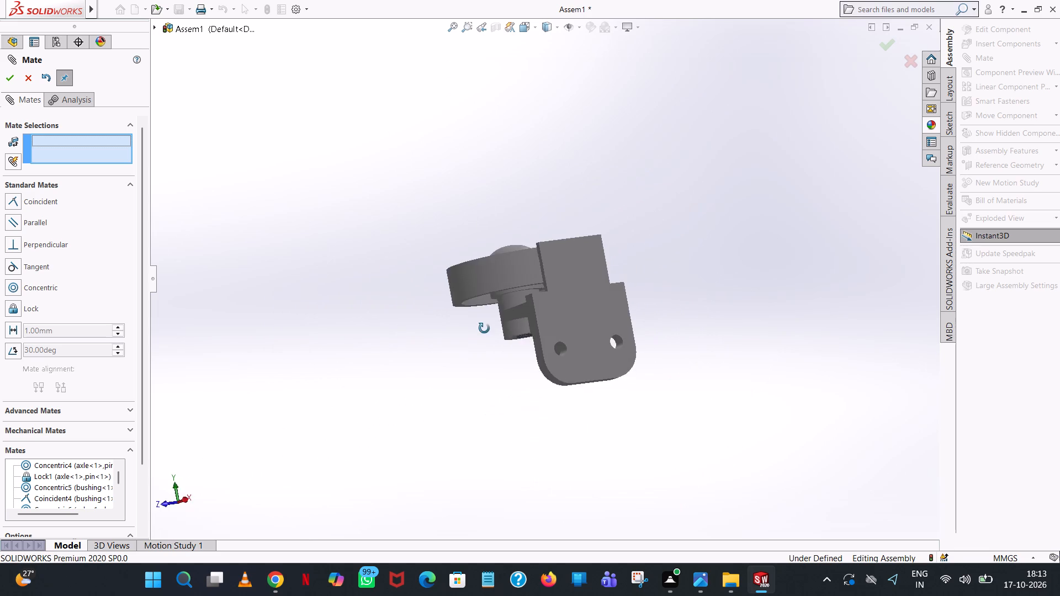
middle_drag(484, 328, 596, 320)
scroll(593, 317, up, 1)
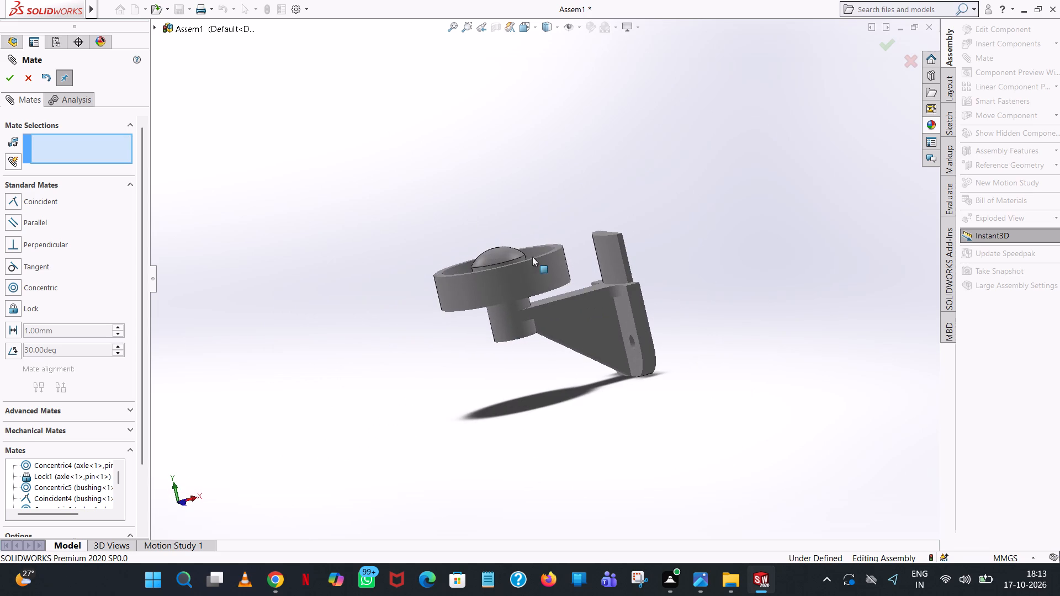
middle_drag(556, 283, 581, 385)
drag(528, 294, 532, 232)
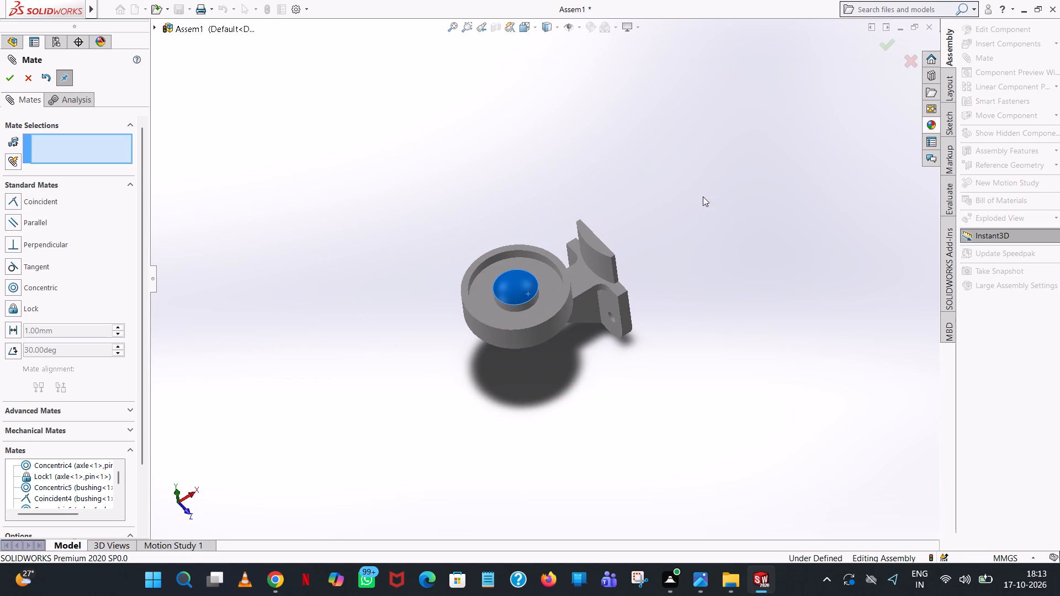
click(718, 196)
scroll(645, 273, up, 2)
middle_drag(645, 273, 577, 198)
scroll(565, 225, down, 6)
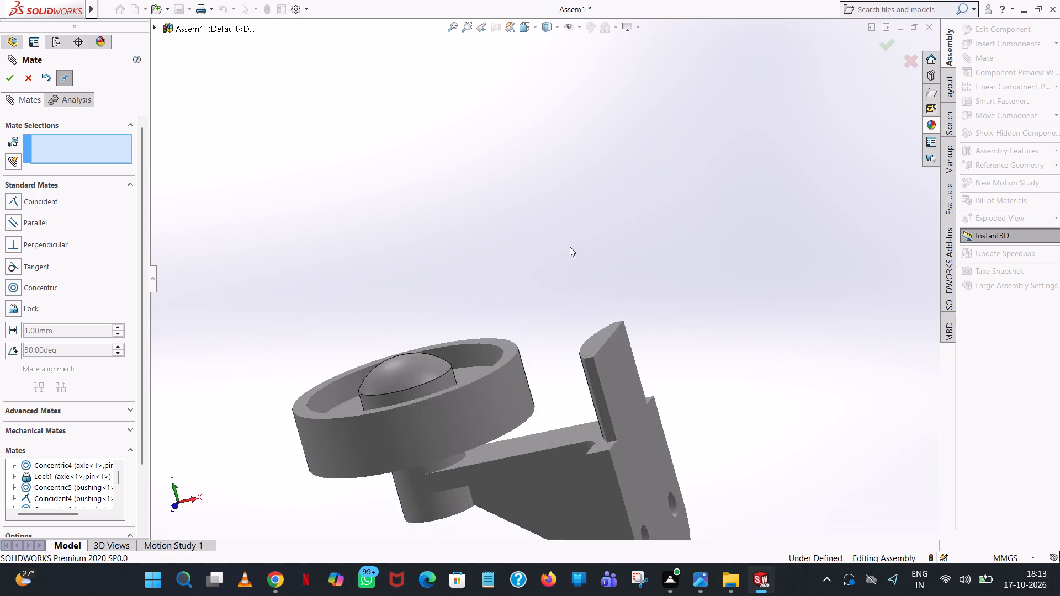
Examine the assembled pulley and support from the front and side, and close the Mate command.
scroll(598, 274, up, 1)
scroll(644, 365, up, 4)
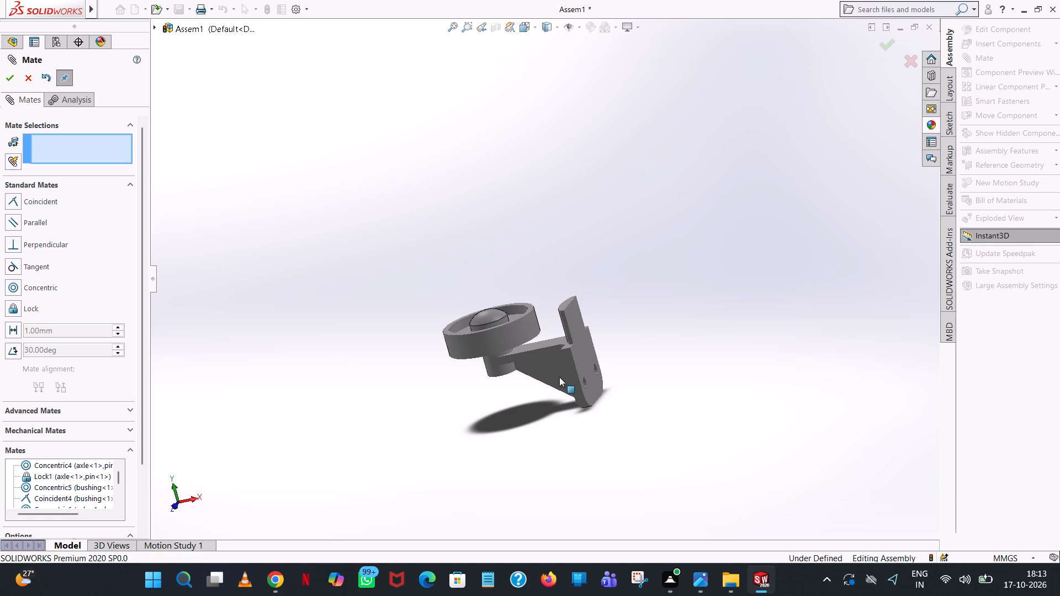
middle_drag(582, 375, 724, 340)
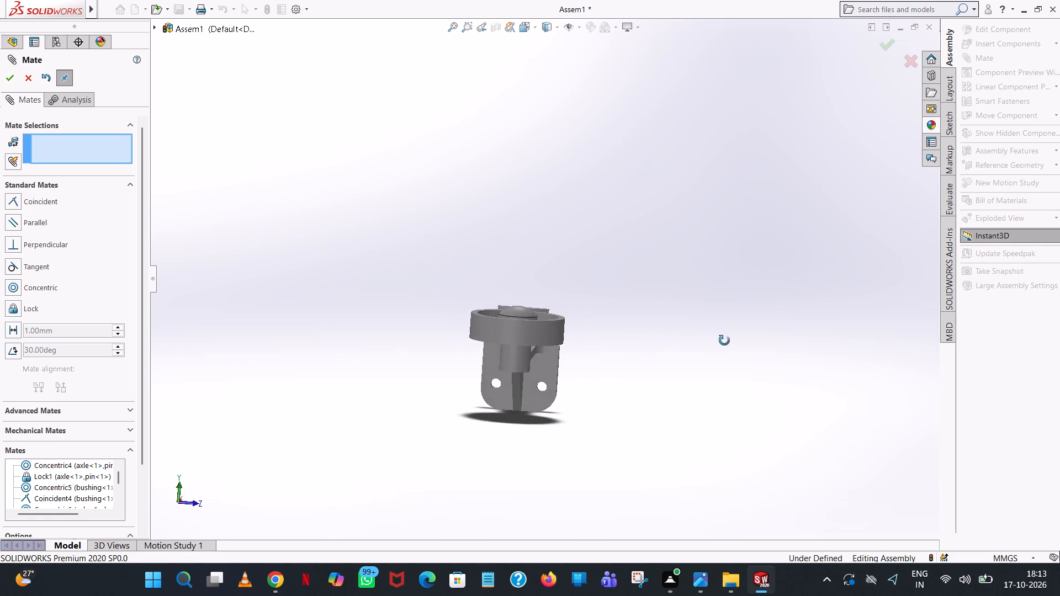
middle_drag(724, 340, 662, 352)
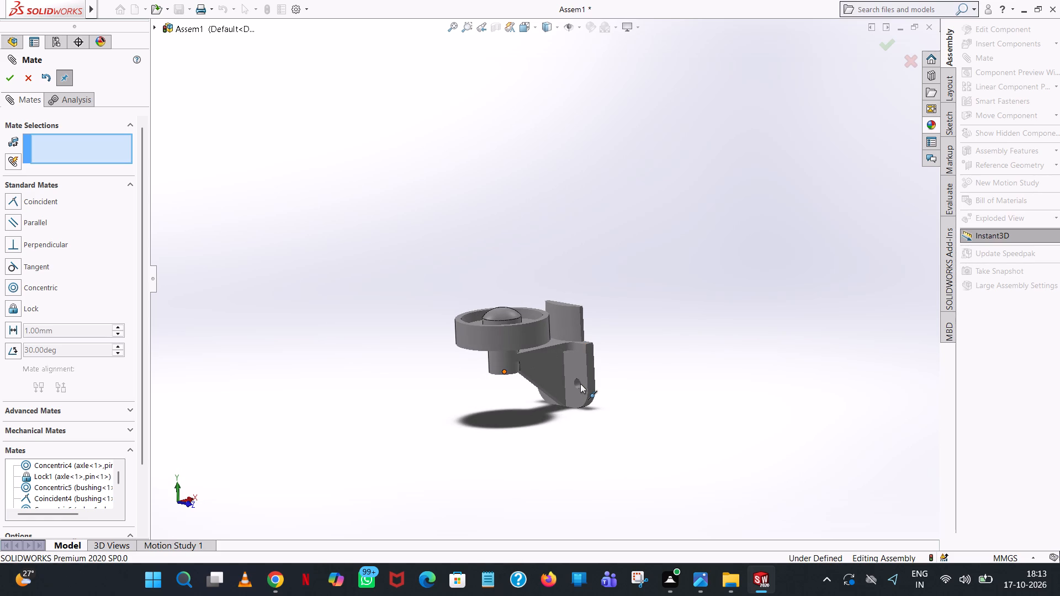
click(577, 384)
right_click(577, 384)
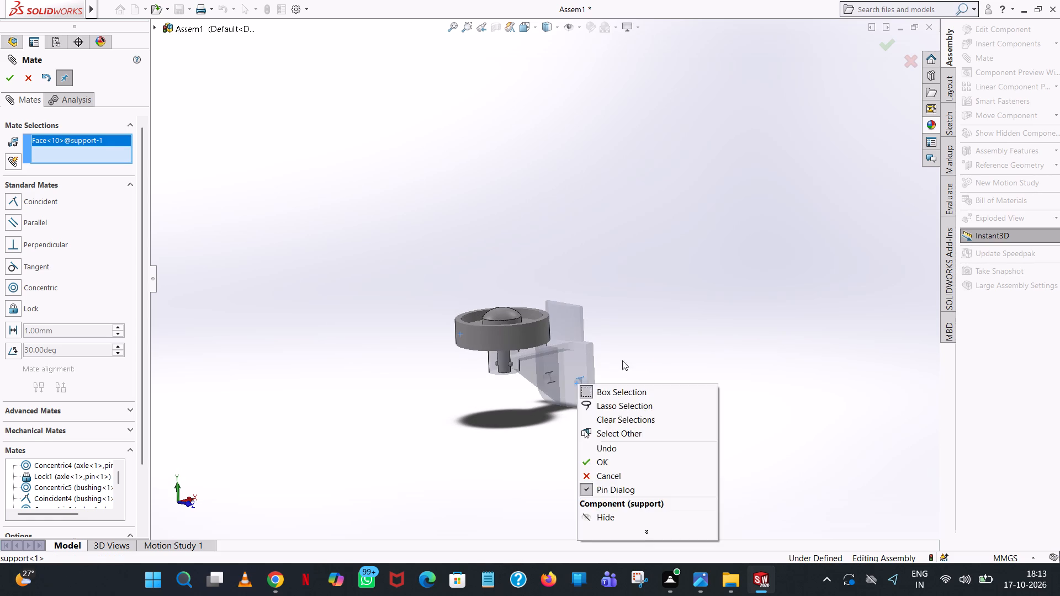
click(707, 312)
click(25, 81)
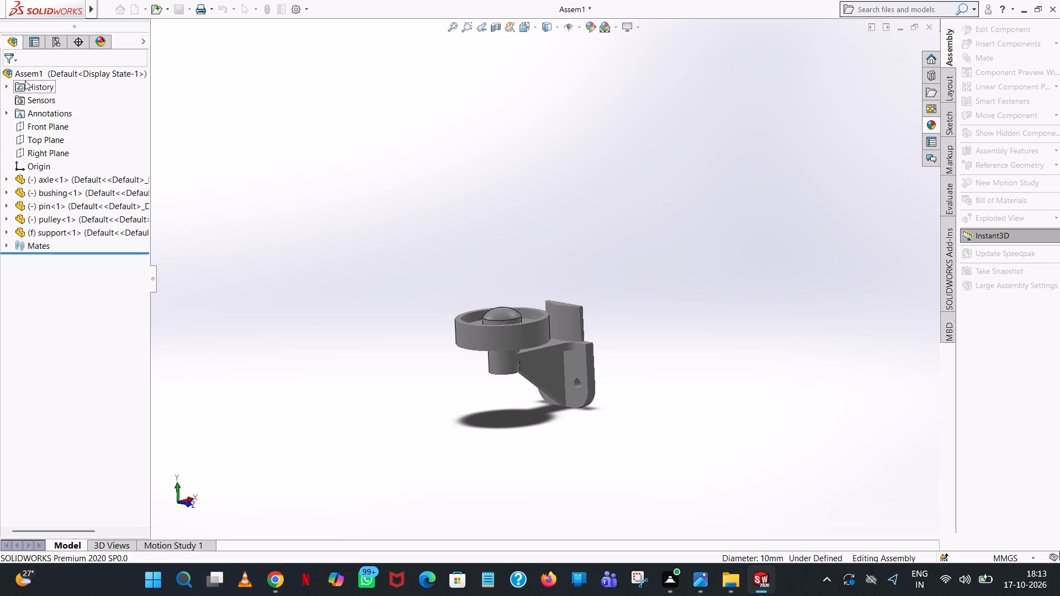
Pull the pulley's outer rim in several directions to test how it moves on the support.
drag(510, 341, 527, 257)
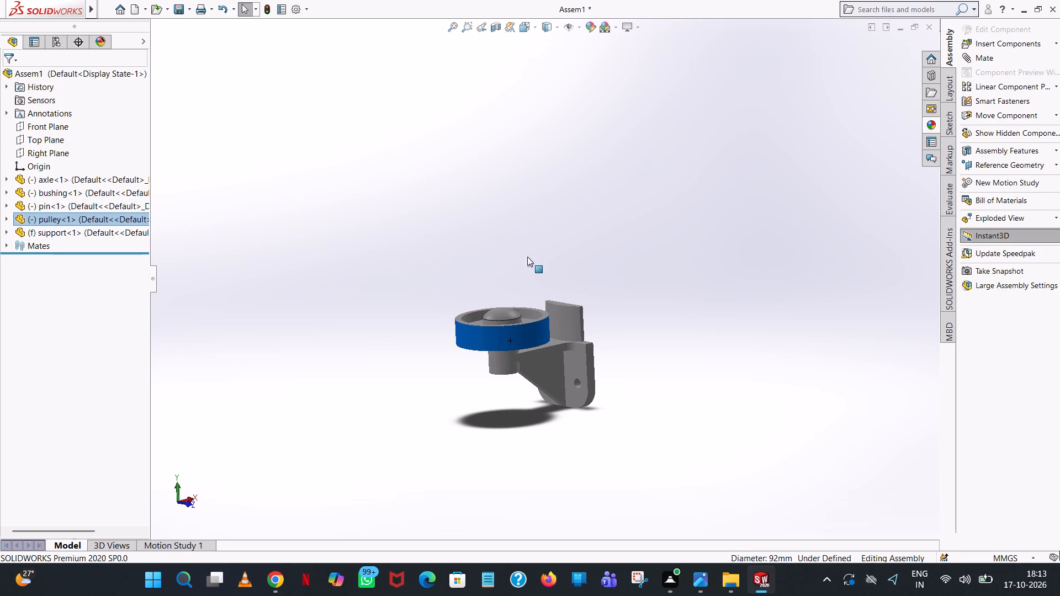
drag(527, 257, 526, 269)
drag(512, 323, 479, 322)
drag(548, 326, 473, 349)
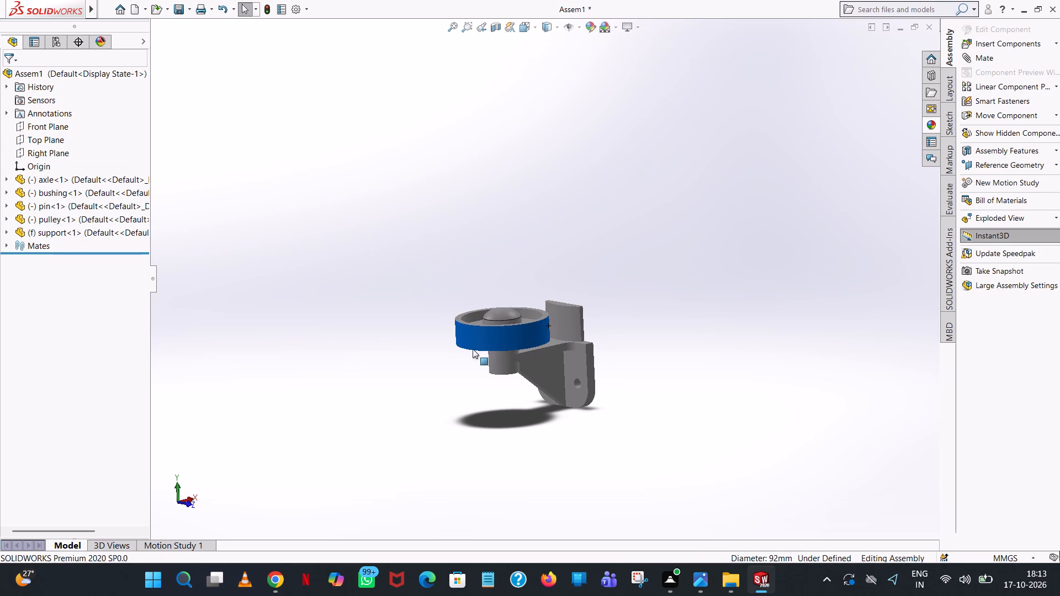
drag(473, 349, 500, 342)
scroll(502, 344, up, 3)
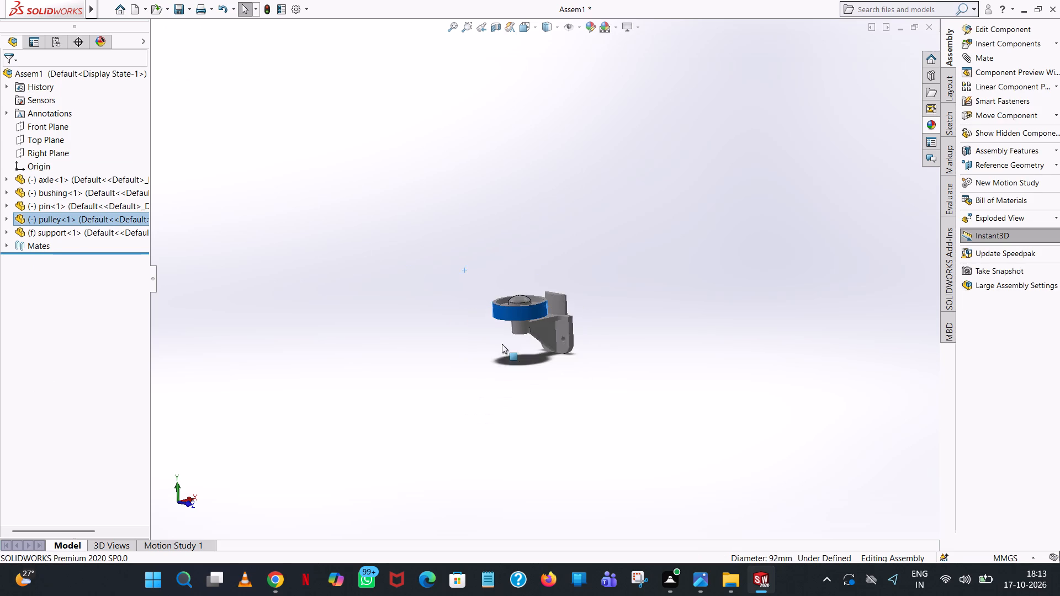
scroll(502, 344, up, 1)
scroll(510, 344, down, 9)
scroll(695, 38, down, 5)
drag(674, 156, 670, 161)
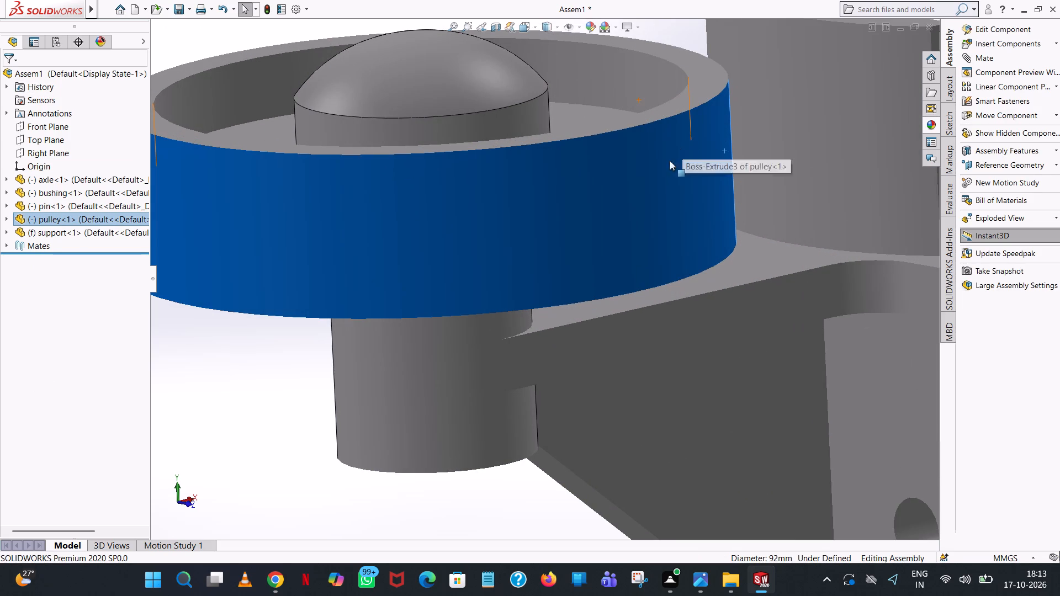
drag(670, 161, 337, 253)
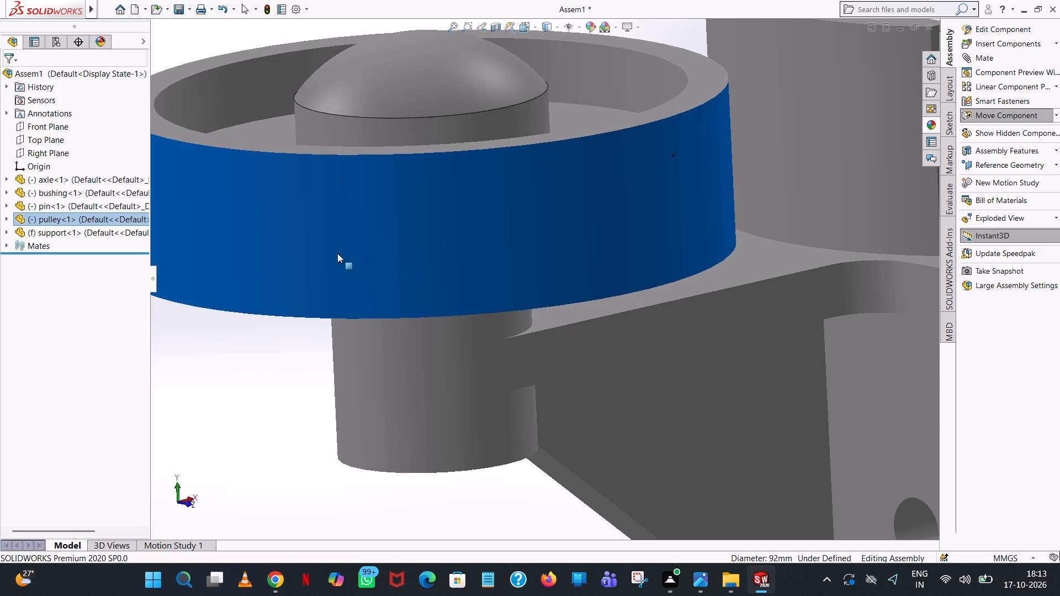
drag(337, 253, 0, 338)
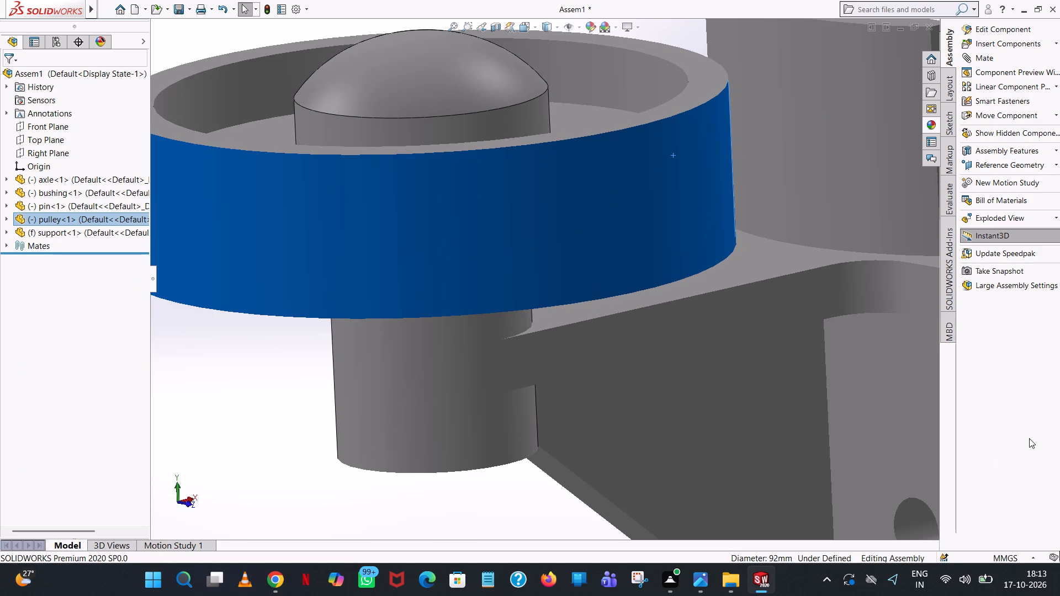
Clear the pulley selection, then rebuild and save the assembly as Assem1 in the "support and pulley" folder.
scroll(1029, 438, up, 6)
scroll(760, 375, up, 6)
middle_drag(694, 380, 738, 362)
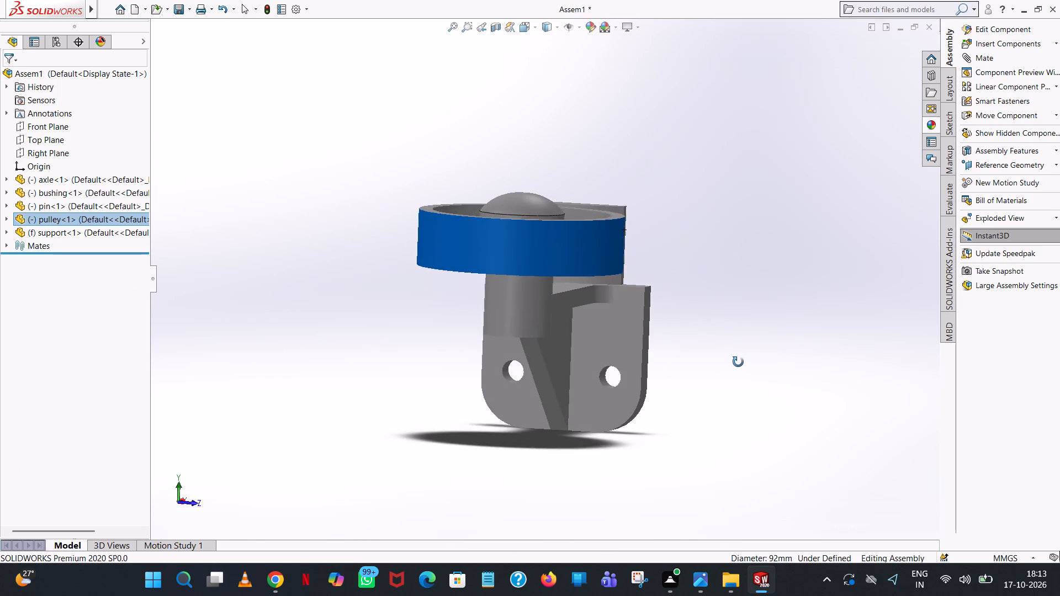
middle_drag(738, 362, 423, 510)
scroll(645, 289, up, 1)
click(642, 303)
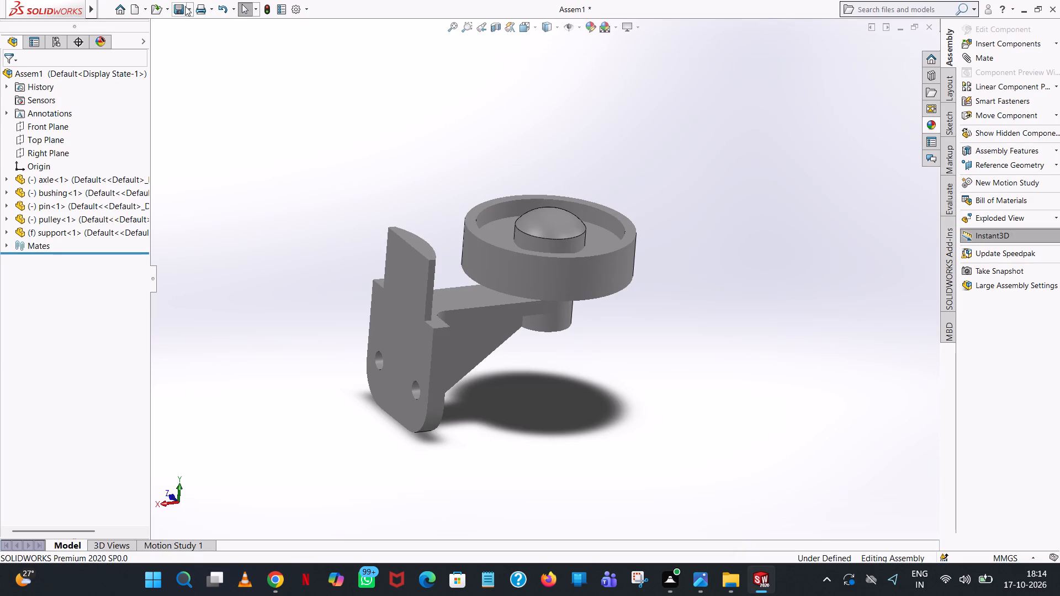
click(177, 4)
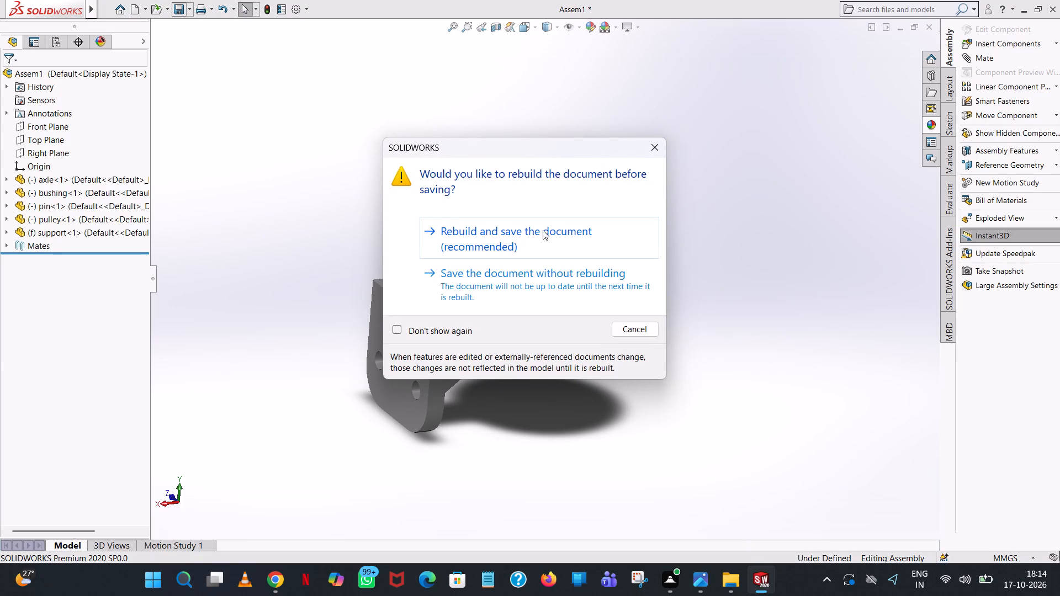
click(504, 243)
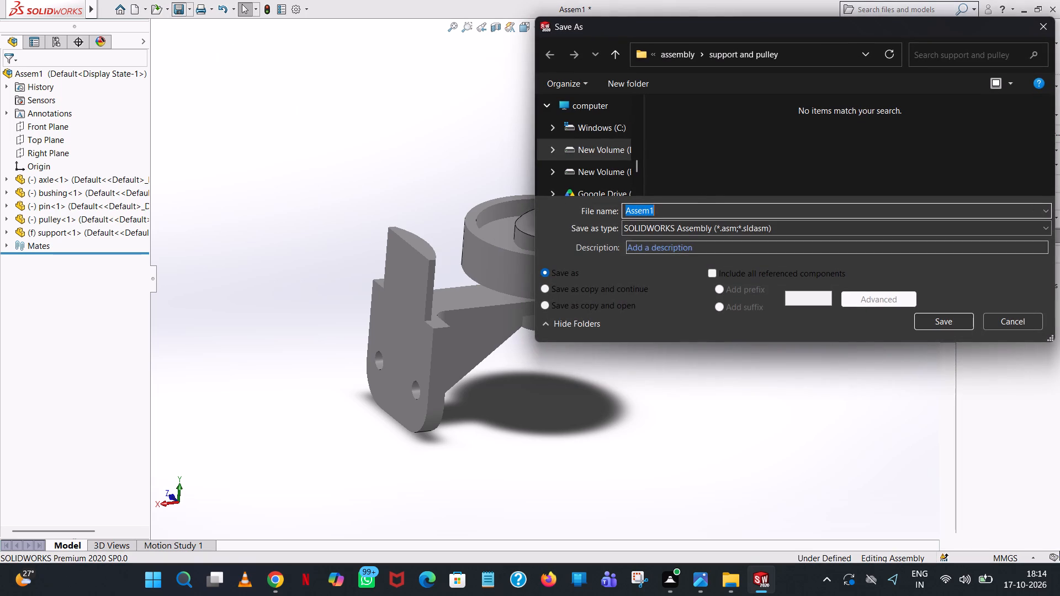
click(962, 320)
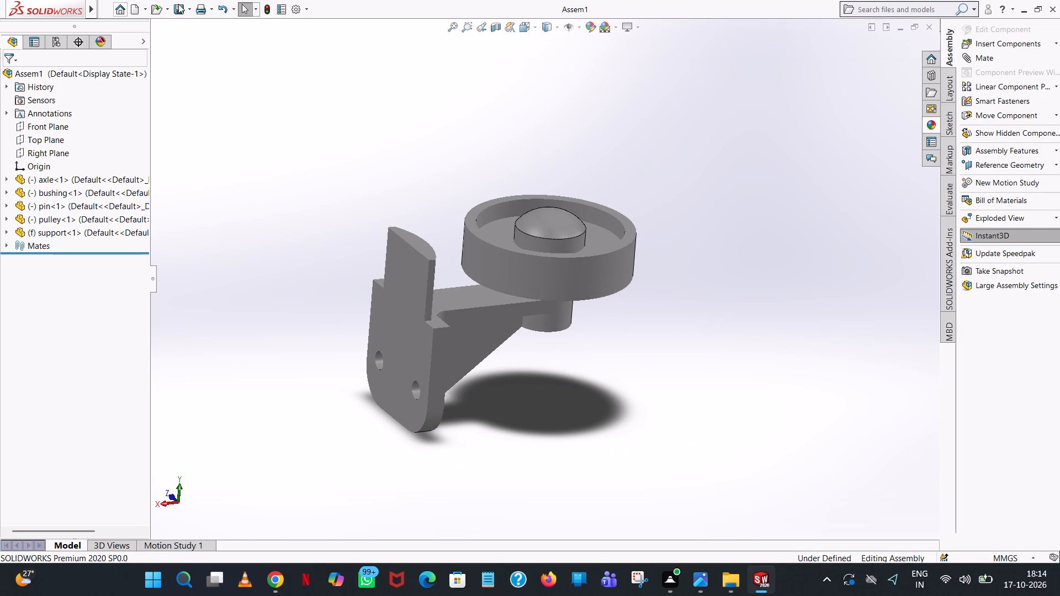
Save a PDF copy of the assembly named Assem1 in the "support and pulley" folder.
click(190, 10)
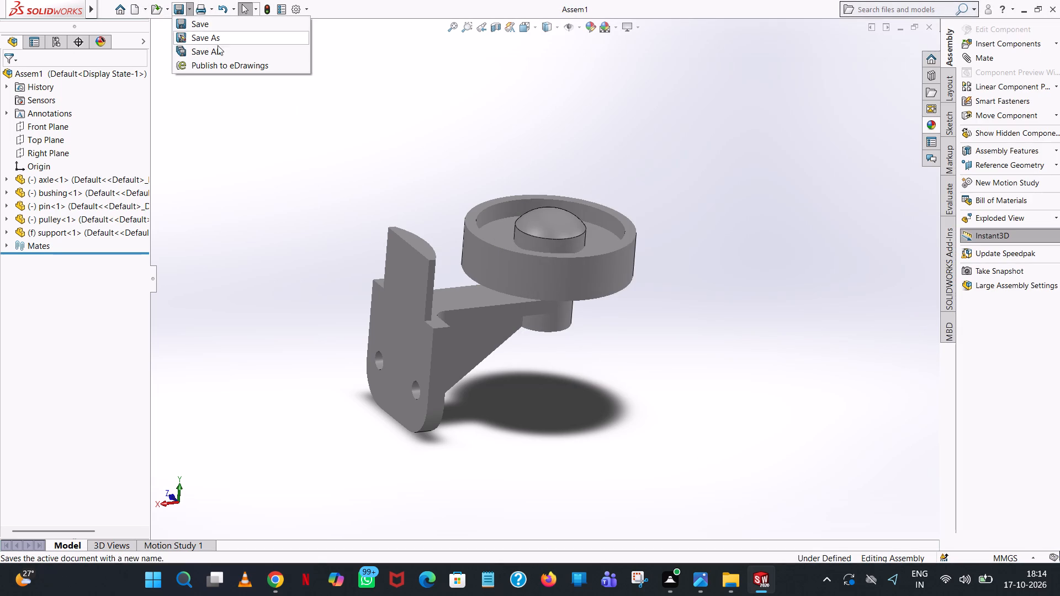
click(221, 42)
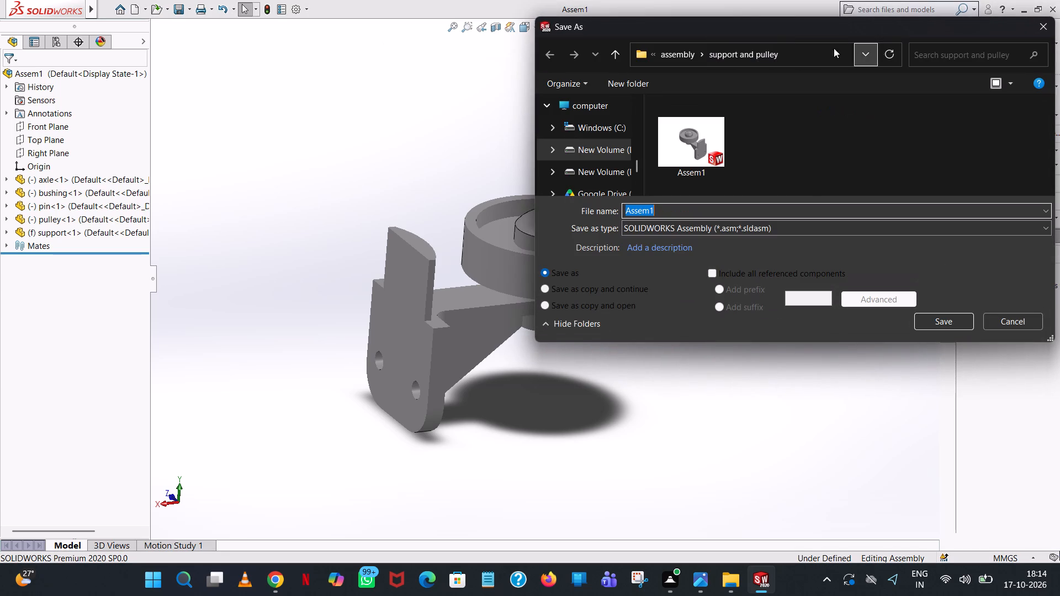
click(784, 224)
click(745, 338)
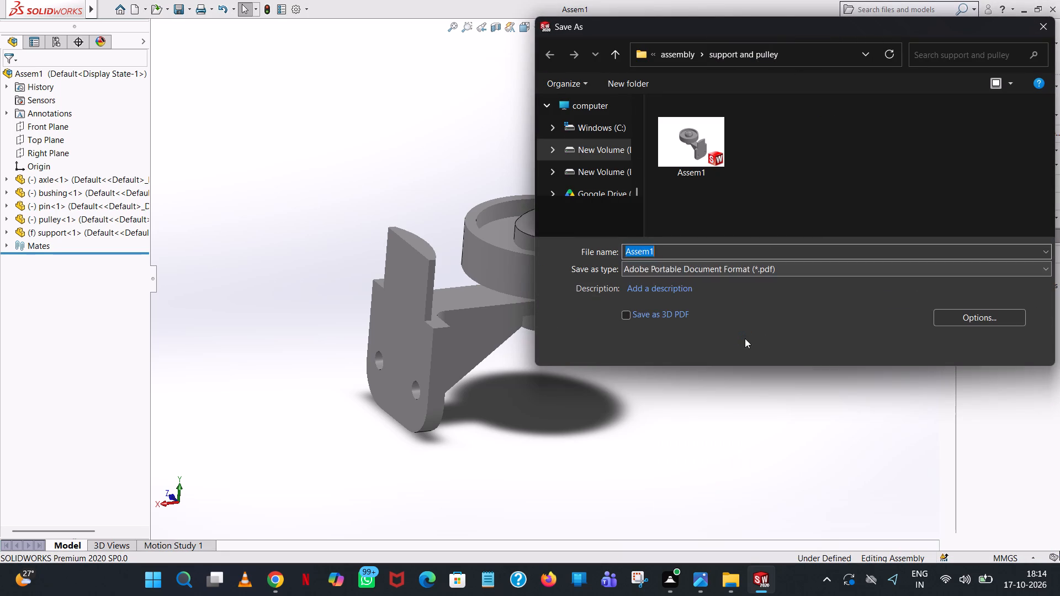
click(953, 344)
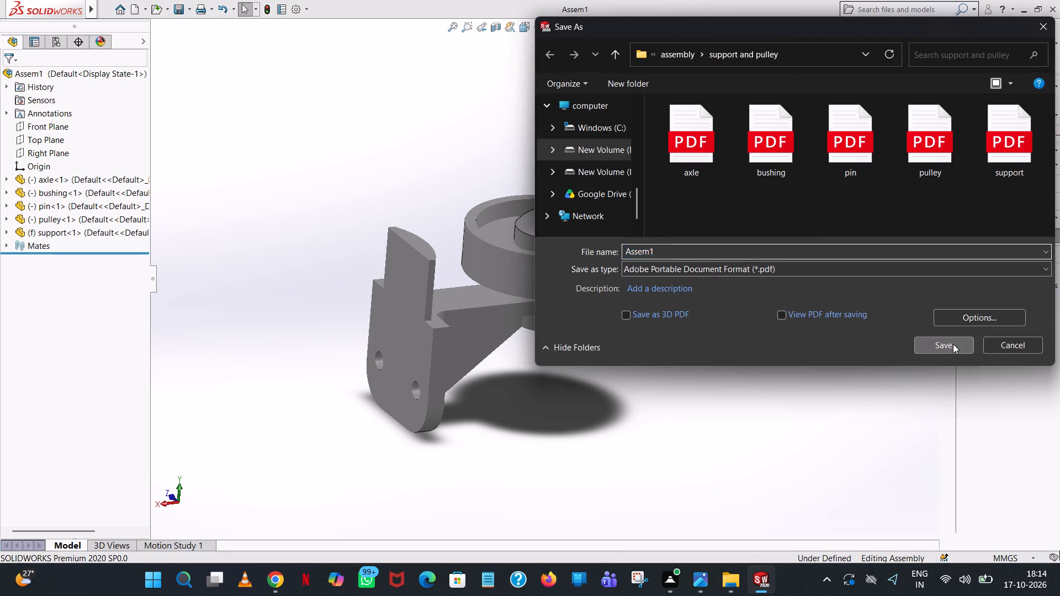